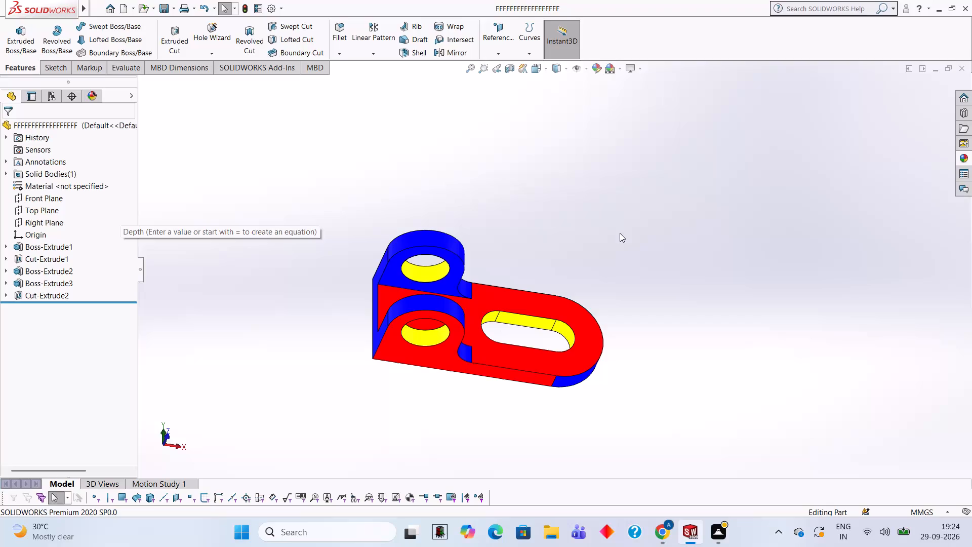
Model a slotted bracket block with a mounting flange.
Close the open bracket part and create a new part document.
left_click(965, 69)
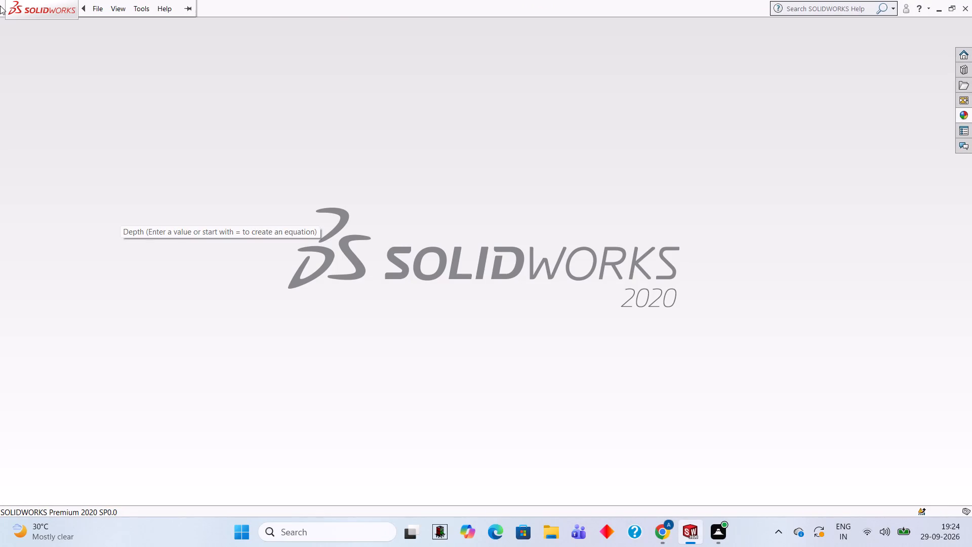
left_click(123, 10)
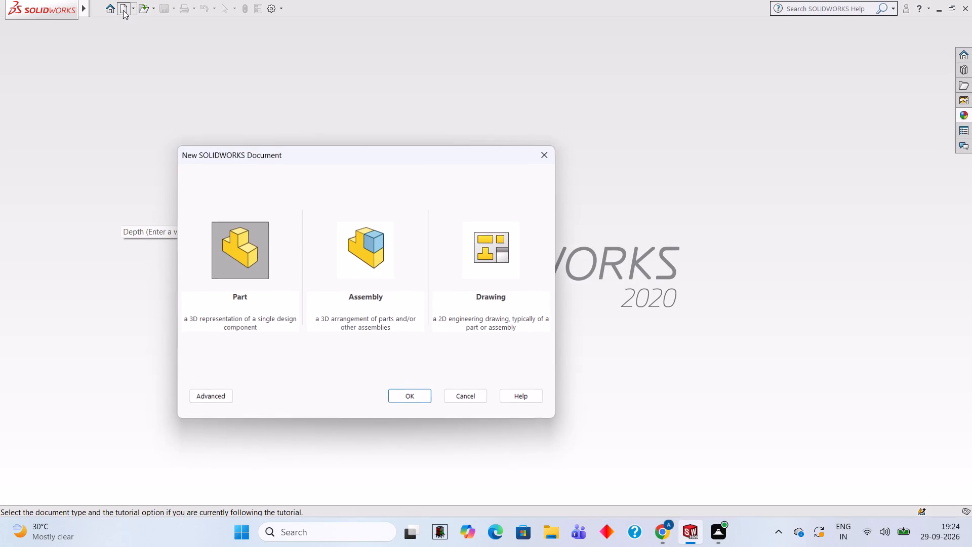
left_click(412, 403)
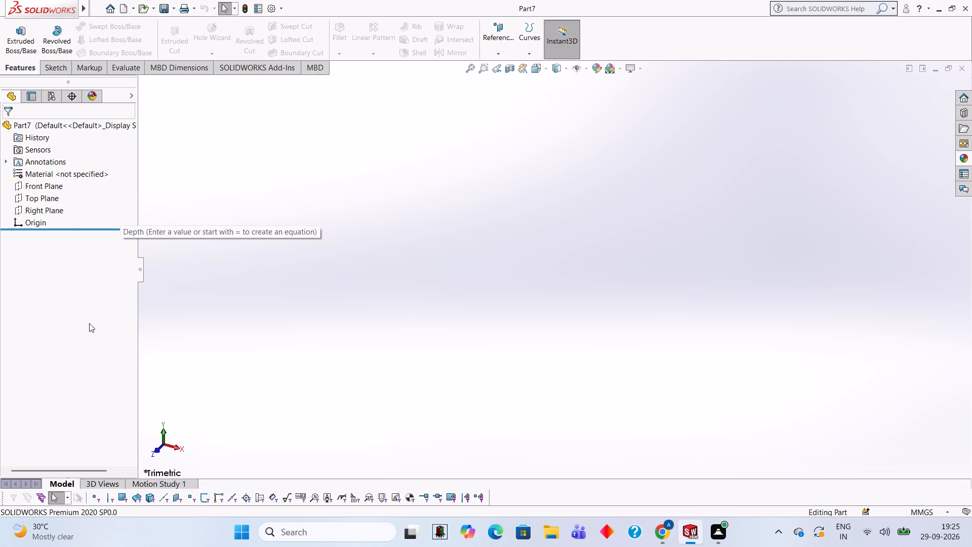
Start a sketch on the Front Plane and draw a 100 mm horizontal line from the origin along positive X.
left_click(52, 186)
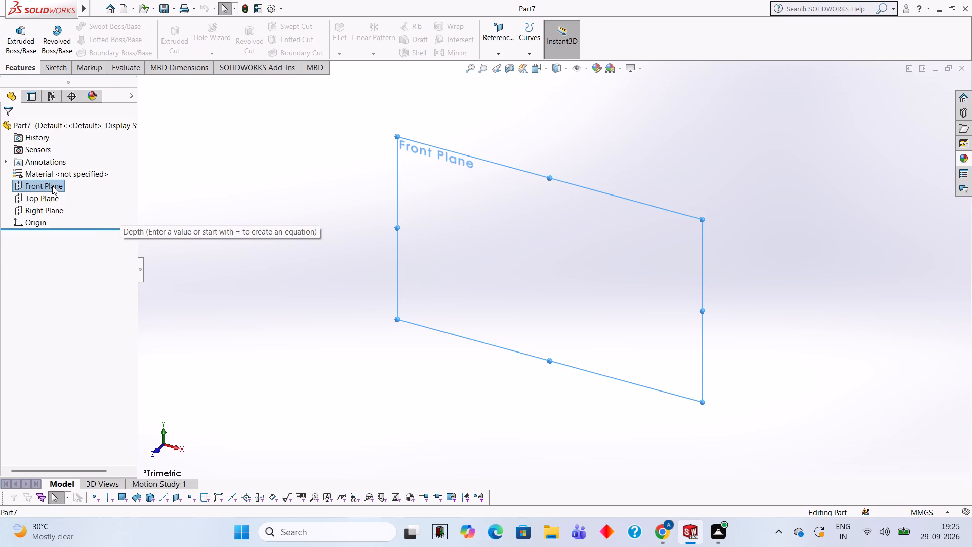
left_click(58, 175)
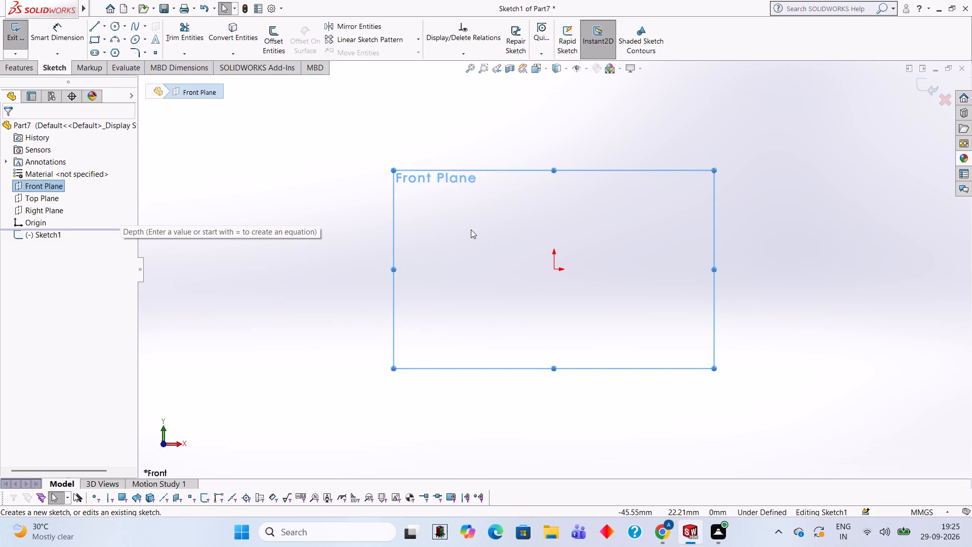
left_click(471, 229)
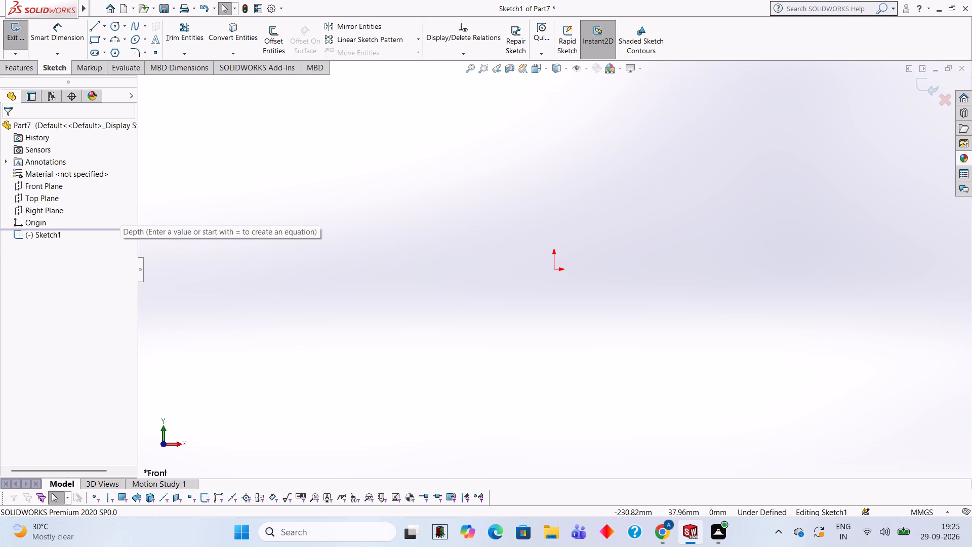
left_click(93, 28)
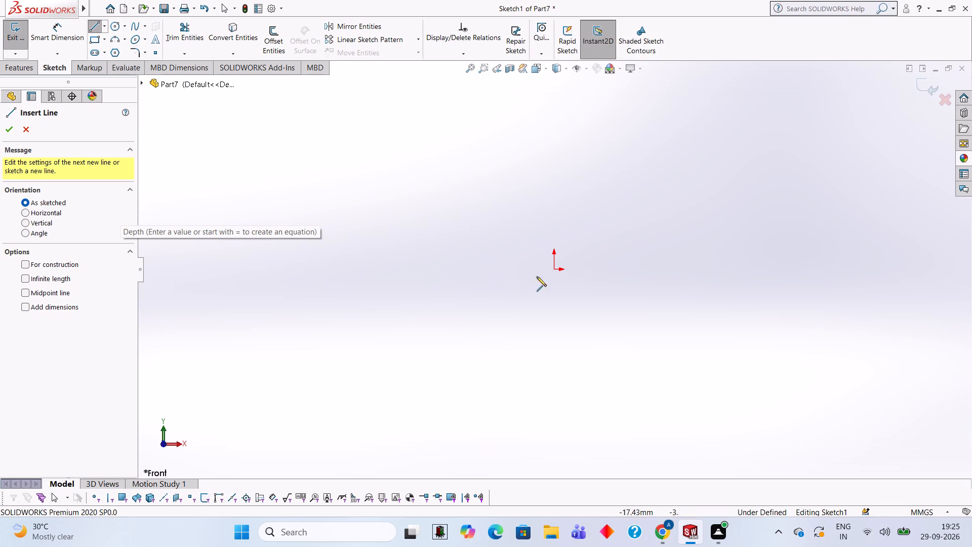
left_click(553, 268)
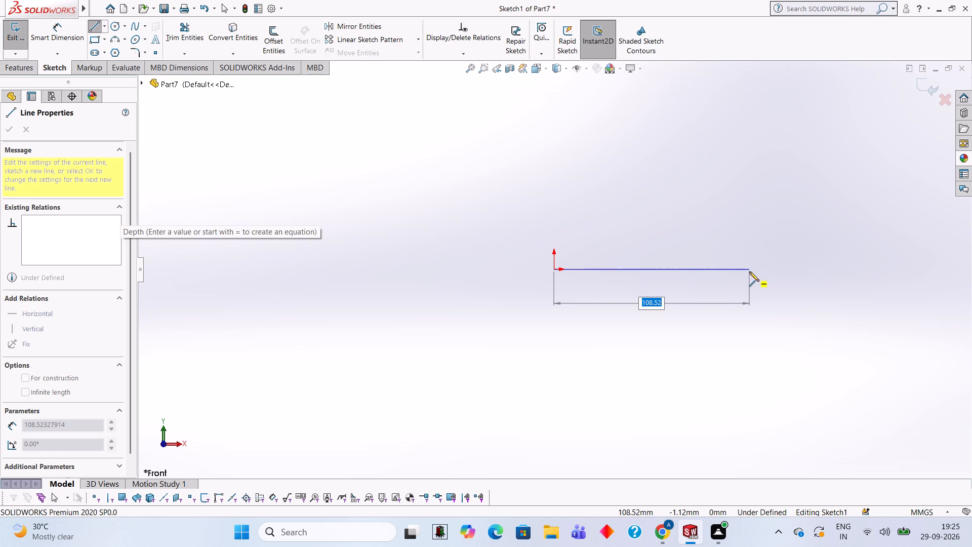
type("100")
key("Return")
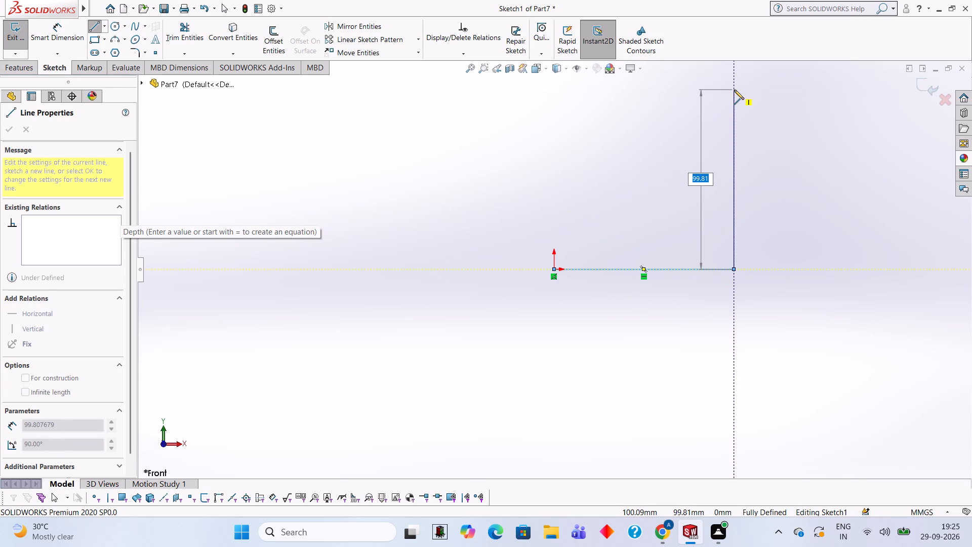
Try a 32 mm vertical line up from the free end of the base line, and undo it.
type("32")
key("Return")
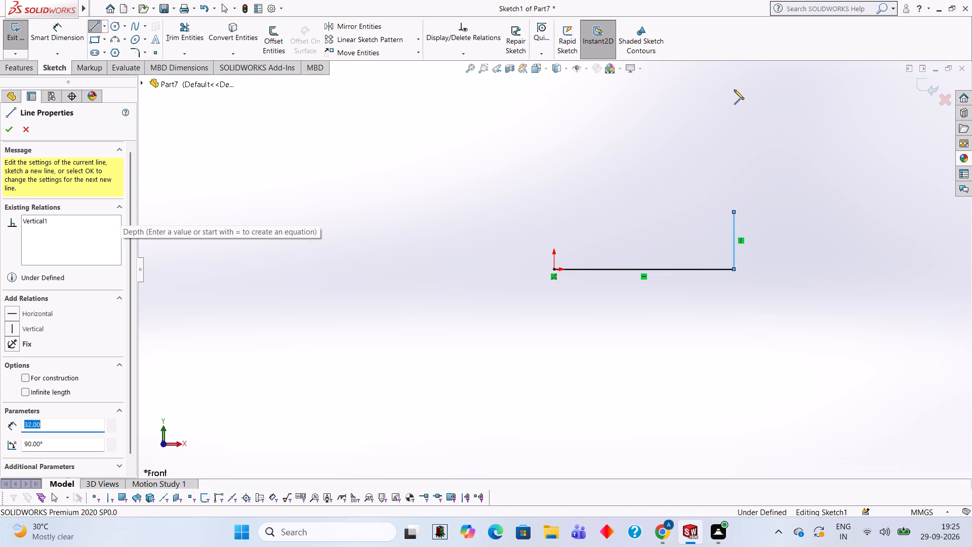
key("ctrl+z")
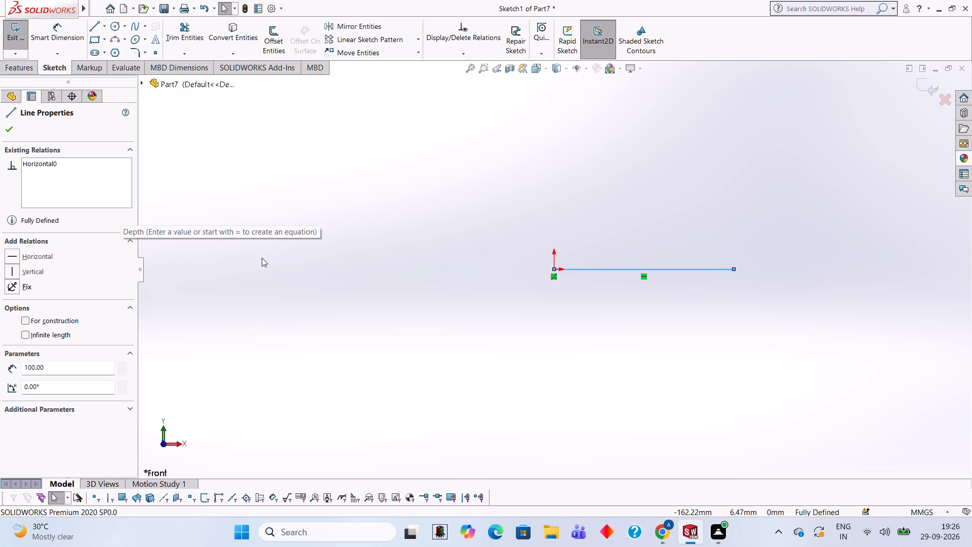
Sketch an 82 mm vertical line up from the base line's free end and a 32 mm horizontal line back toward the origin side.
left_click(94, 25)
left_click(733, 270)
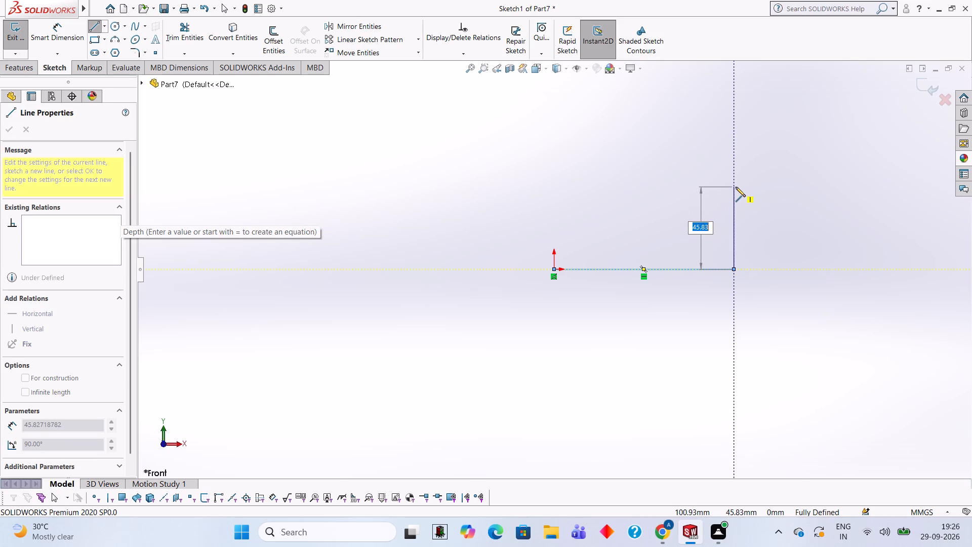
type("82")
key("Return")
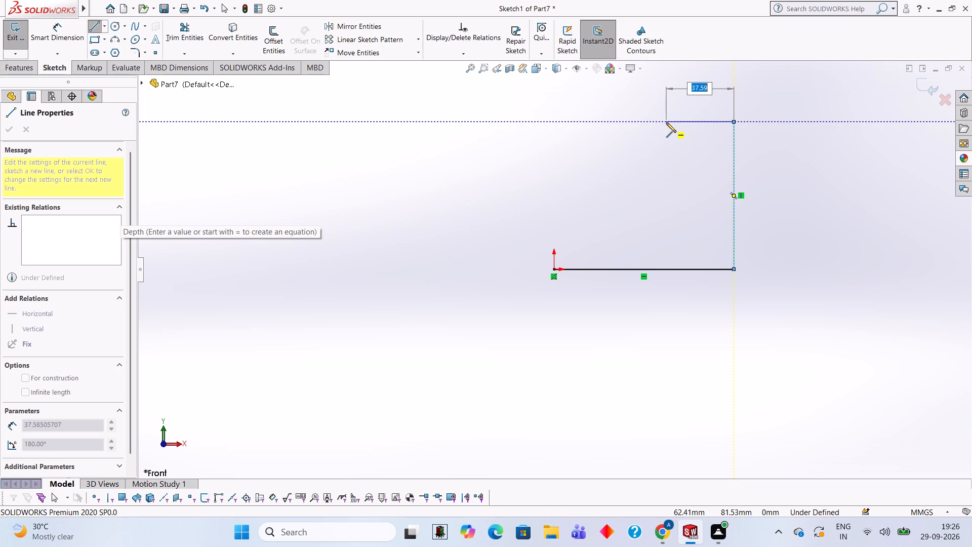
type("32")
key("Return")
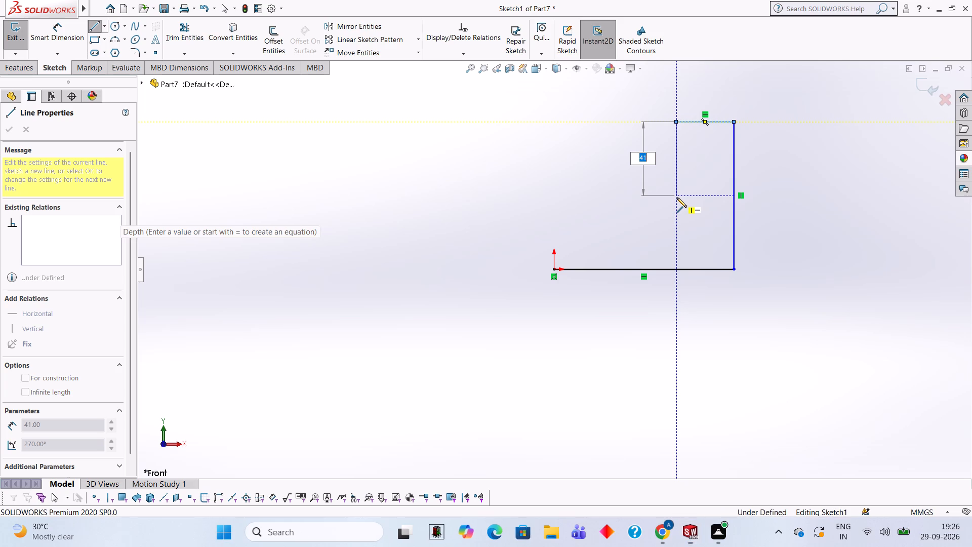
Work out 82-32 in Calculator and draw the resulting 50 mm vertical line downward from the short upper line's end.
type("82-32")
key("Return")
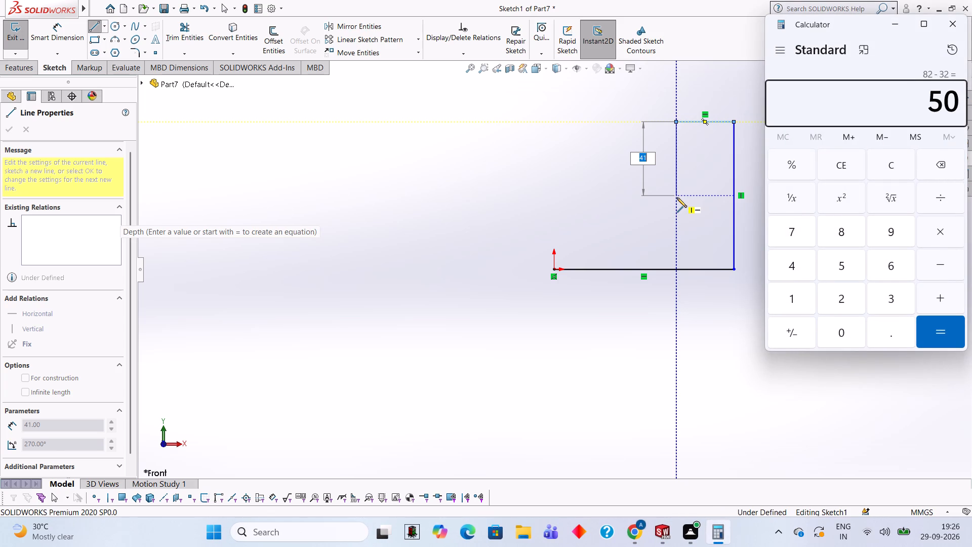
left_click(960, 21)
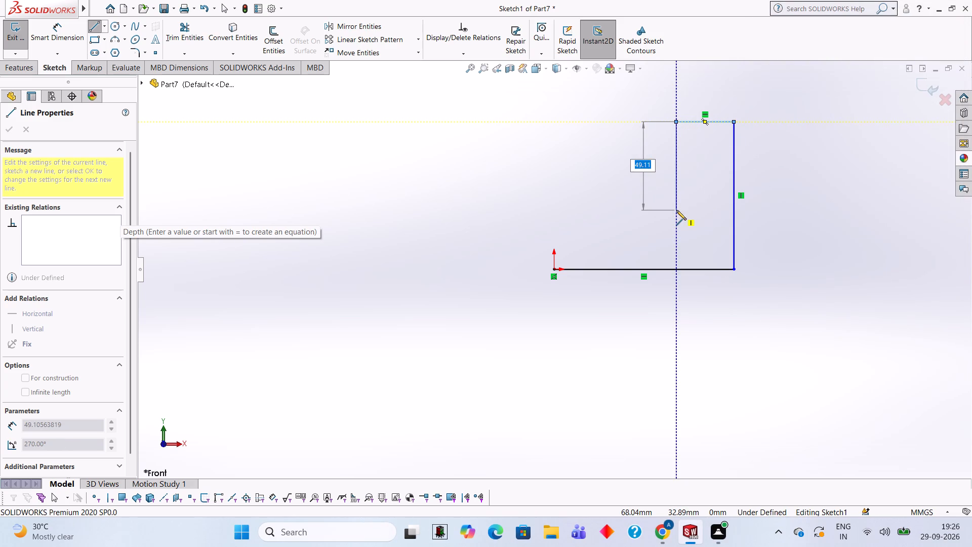
type("50")
key("Return")
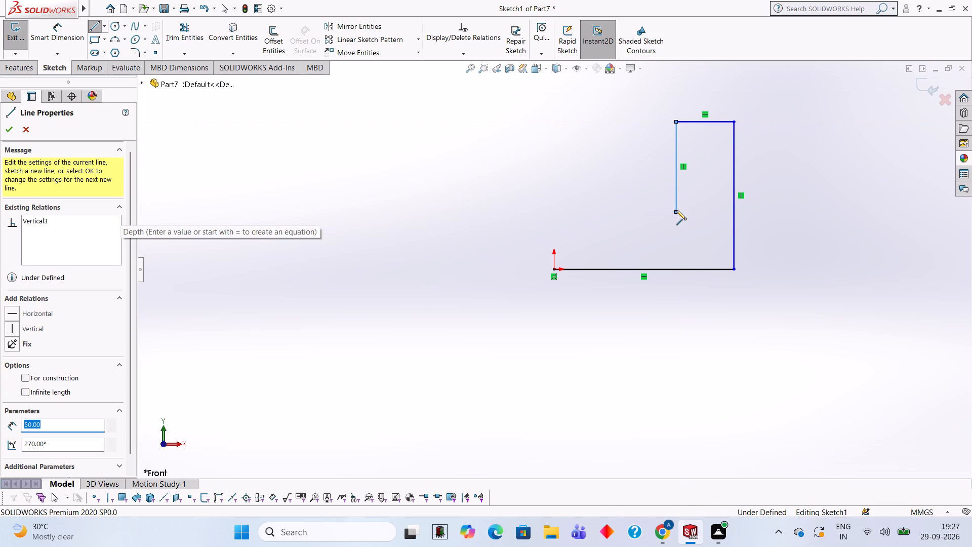
Close the L-shaped profile with a horizontal line to directly above the origin and a vertical line down to the origin.
left_click(552, 212)
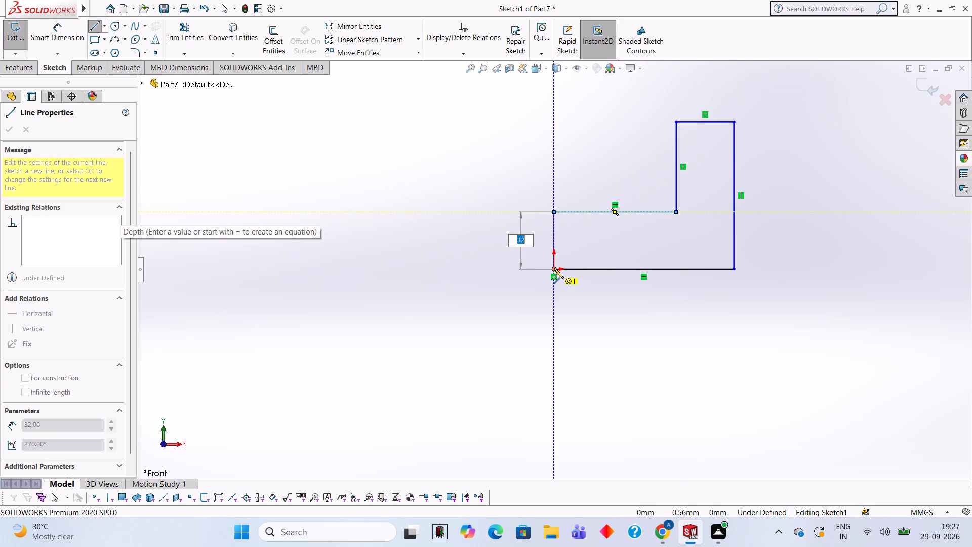
left_click(554, 268)
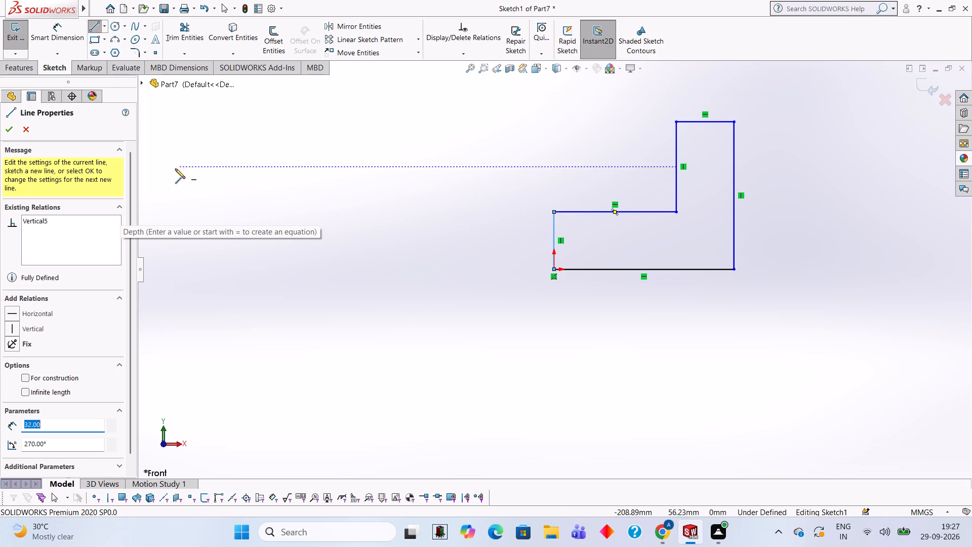
Add a 6 mm sketch fillet to the inner corner of the L-shaped profile.
left_click(139, 51)
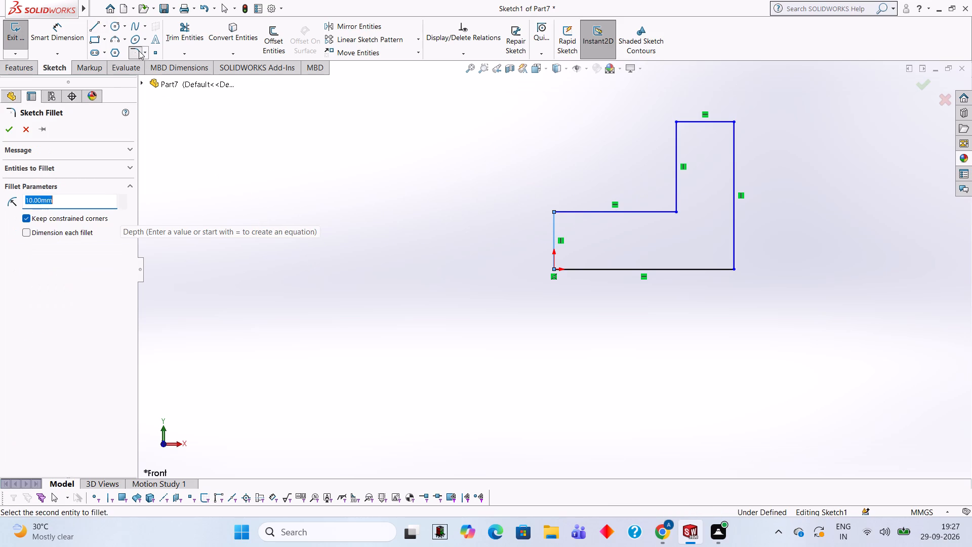
key("6")
key("Return")
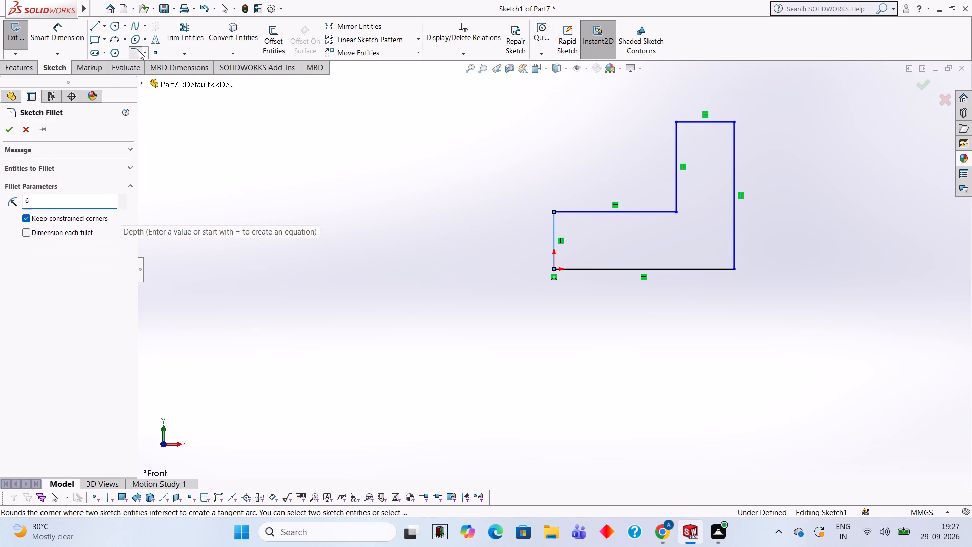
left_click(660, 210)
left_click(676, 194)
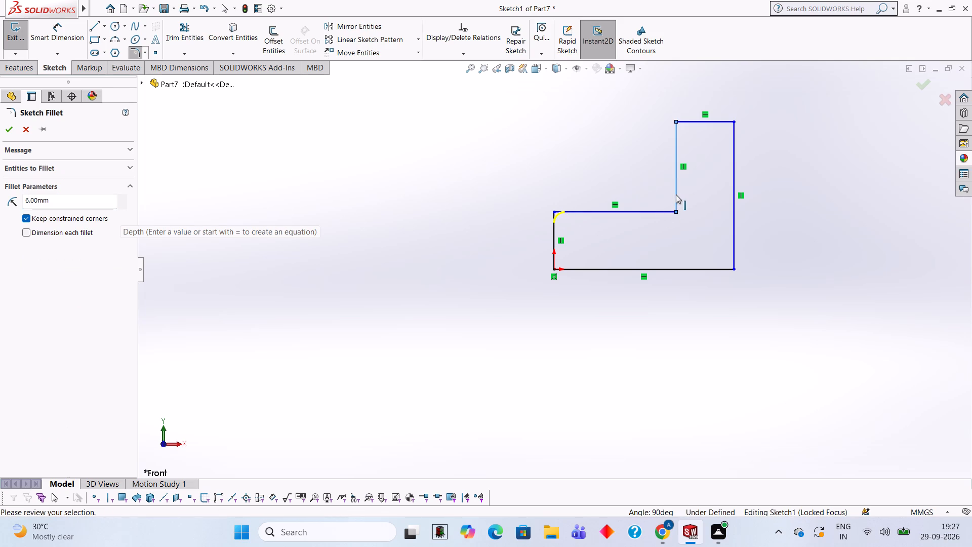
left_click(676, 194)
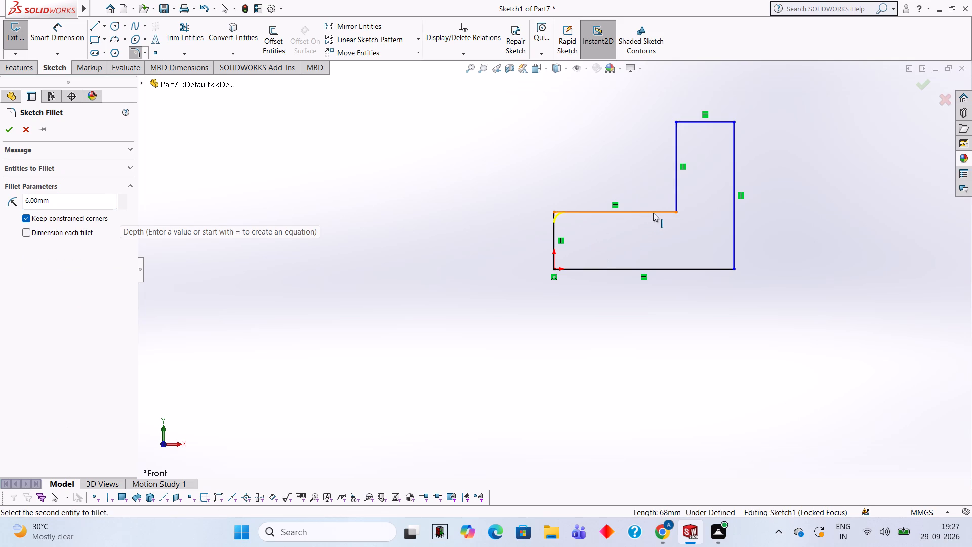
key("Escape")
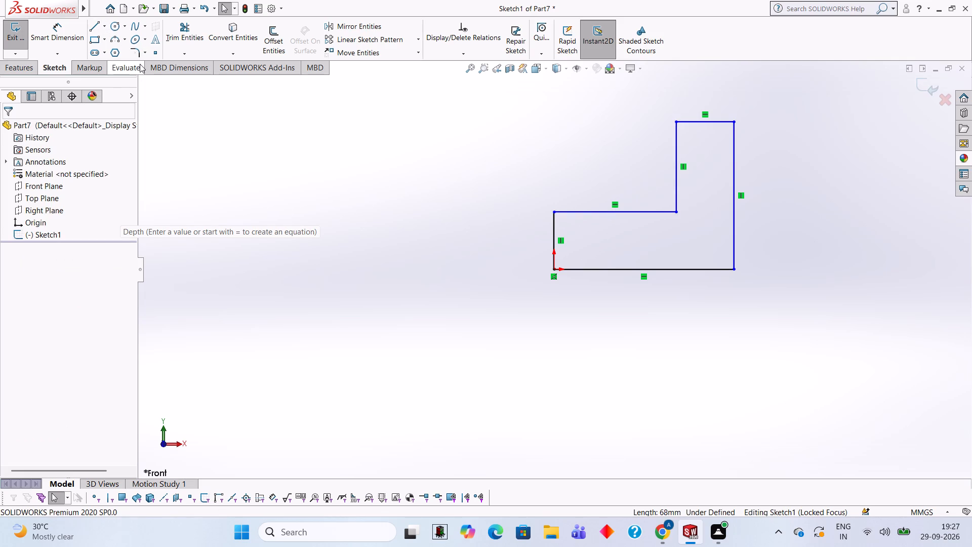
left_click(140, 53)
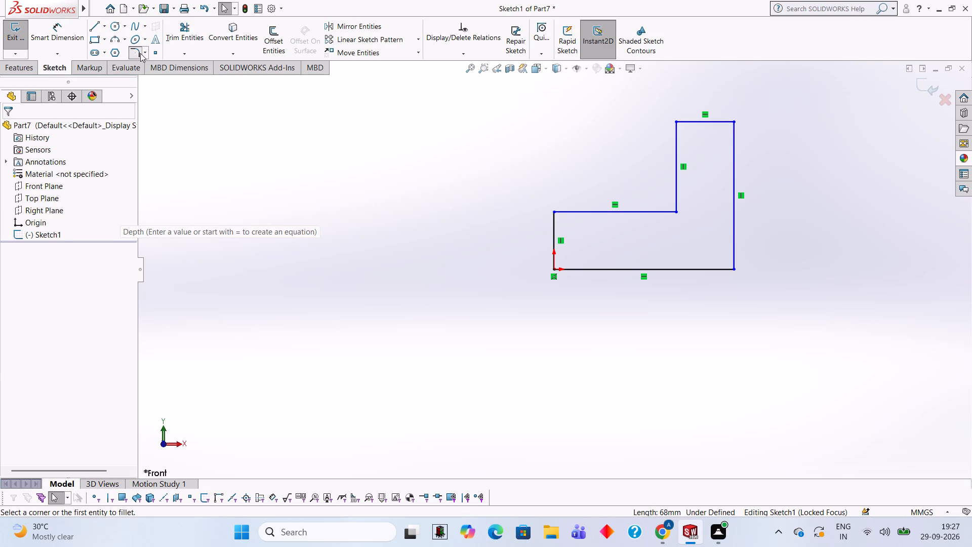
left_click(675, 182)
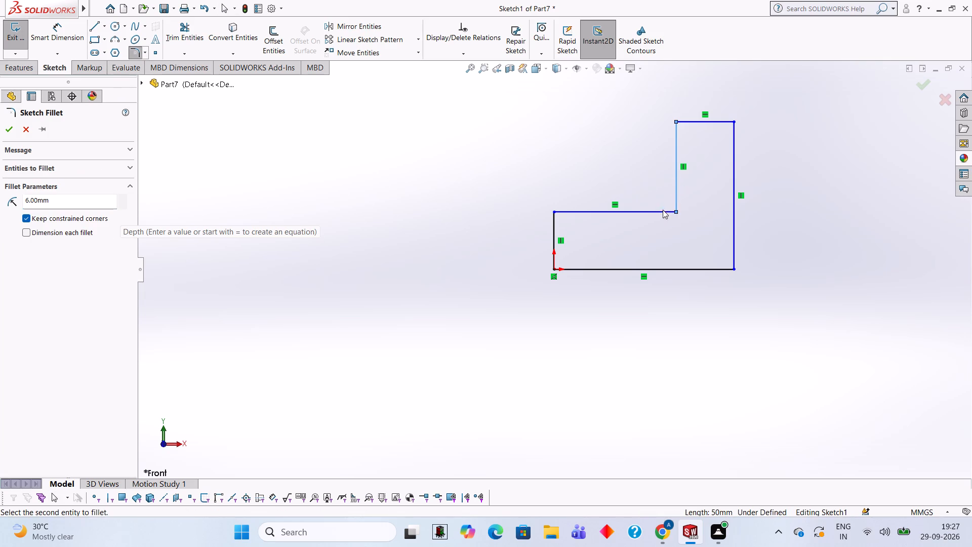
left_click(663, 211)
left_click(13, 134)
left_click(396, 238)
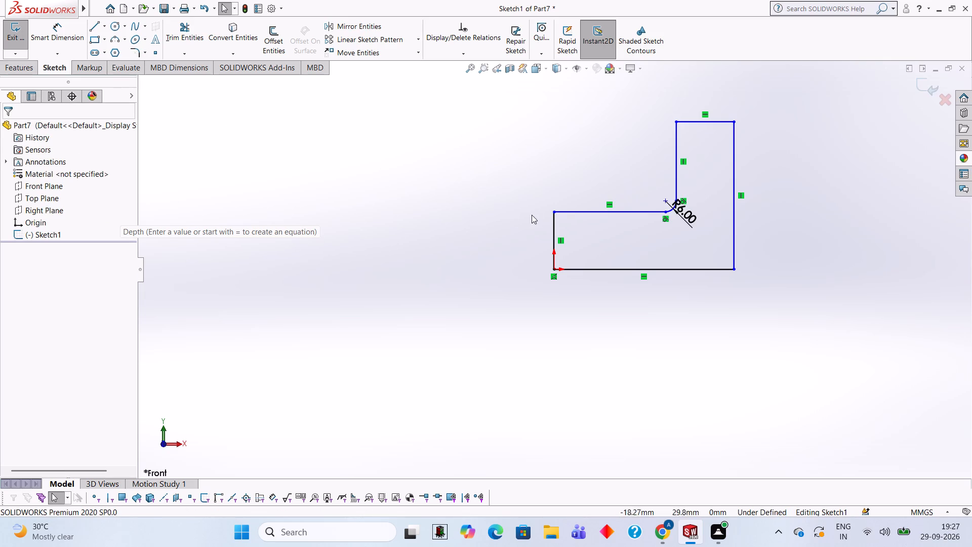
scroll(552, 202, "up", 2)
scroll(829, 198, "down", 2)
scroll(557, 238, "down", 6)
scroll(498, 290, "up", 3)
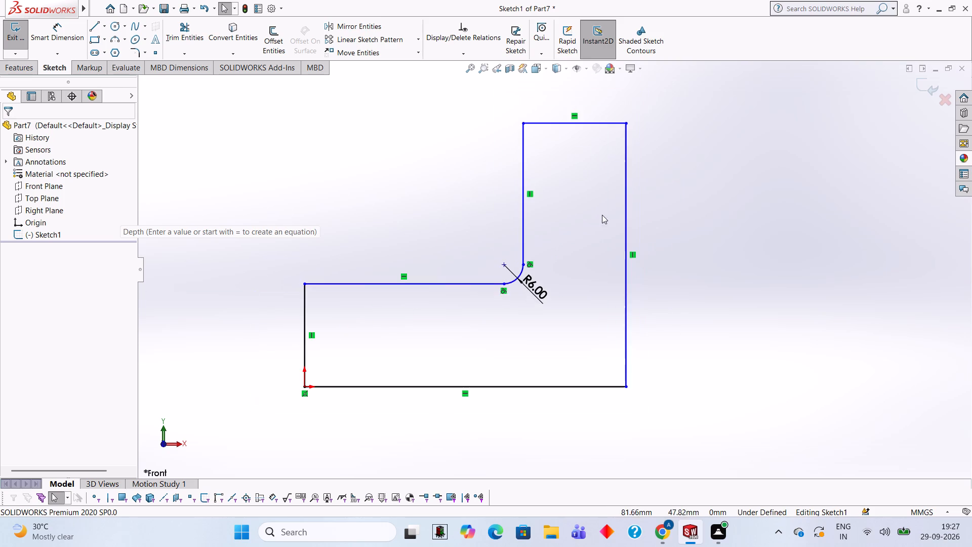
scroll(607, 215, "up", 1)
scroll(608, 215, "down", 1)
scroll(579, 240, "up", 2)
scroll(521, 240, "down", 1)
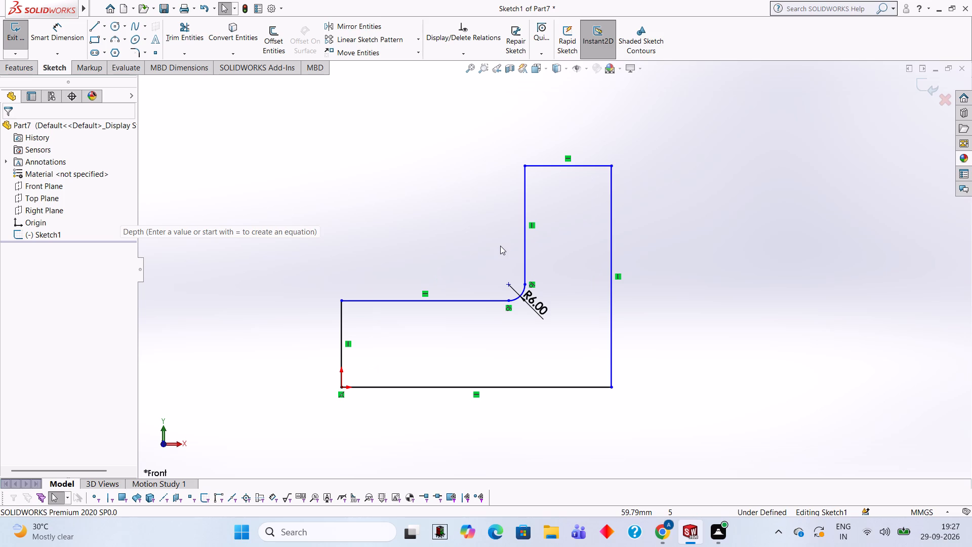
Extrude the L-shaped profile as a solid boss with a blind depth of 13 mm.
left_click(15, 72)
left_click(22, 42)
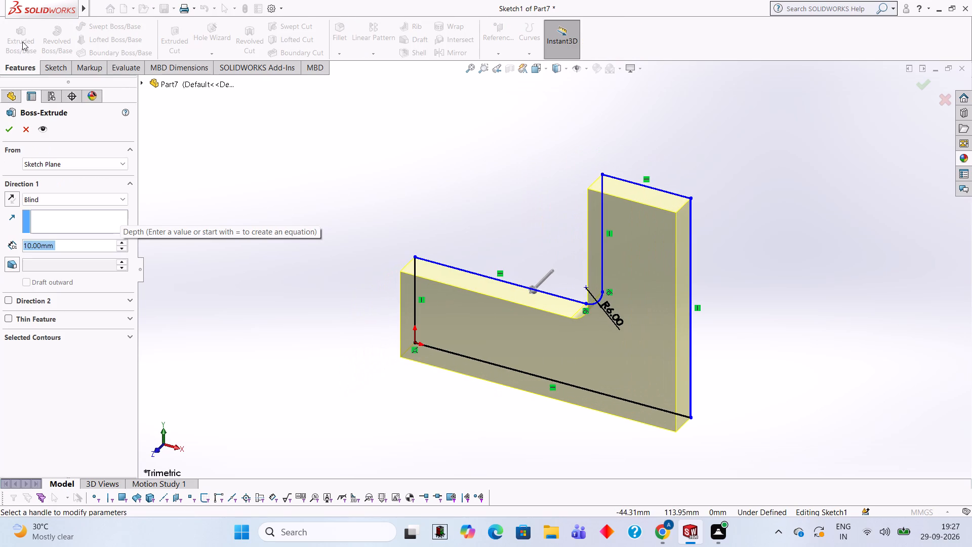
type("13")
key("Return")
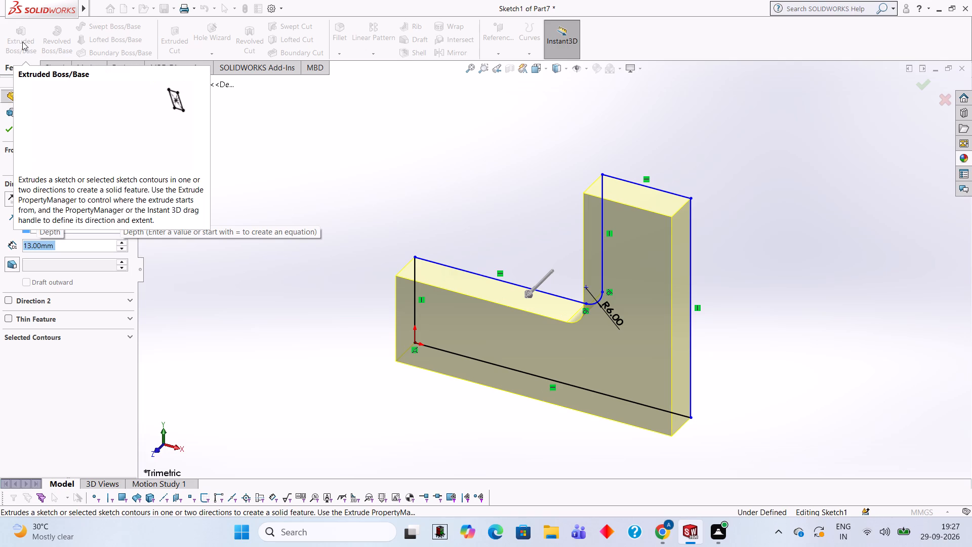
left_click(11, 132)
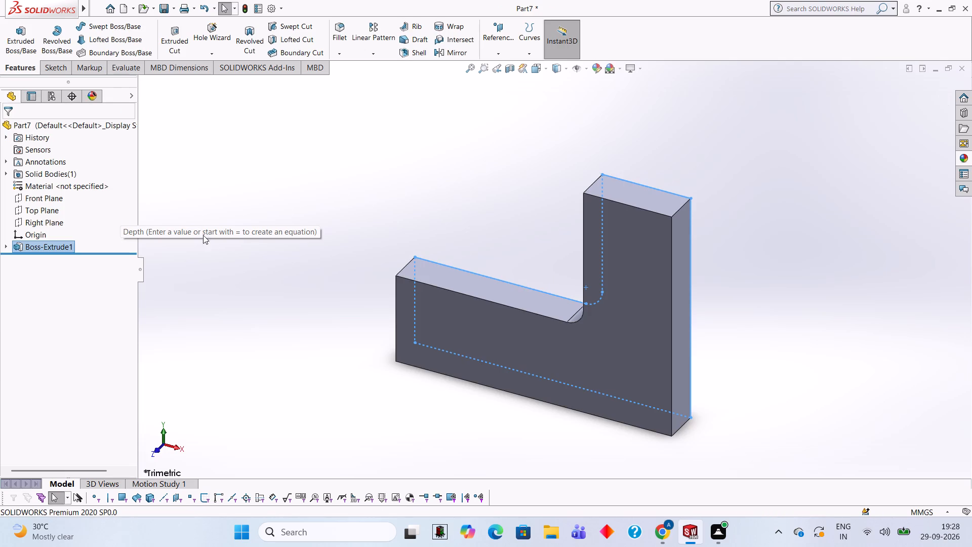
Open a new sketch on the long bottom face of the L-shaped solid.
left_click(261, 246)
middle_click_drag(475, 378, 495, 325)
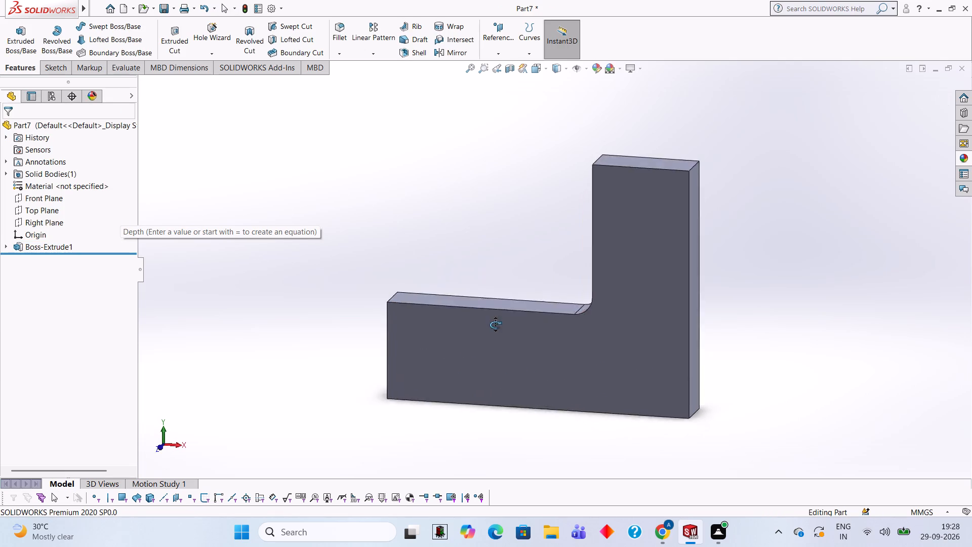
middle_click_drag(495, 325, 481, 281)
middle_click_drag(492, 285, 544, 227)
middle_click_drag(548, 249, 514, 196)
middle_click_drag(538, 277, 536, 187)
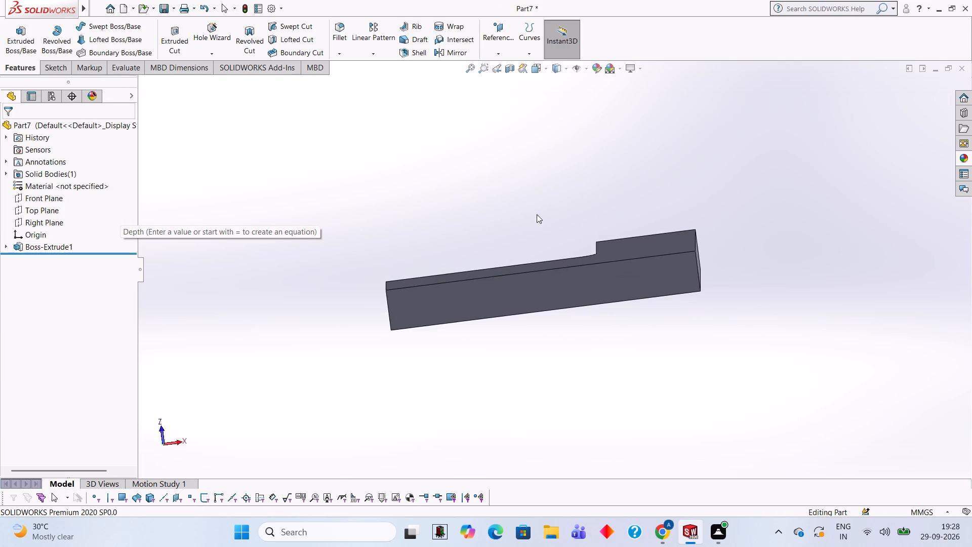
middle_click_drag(556, 193, 552, 163)
middle_click_drag(528, 266, 544, 247)
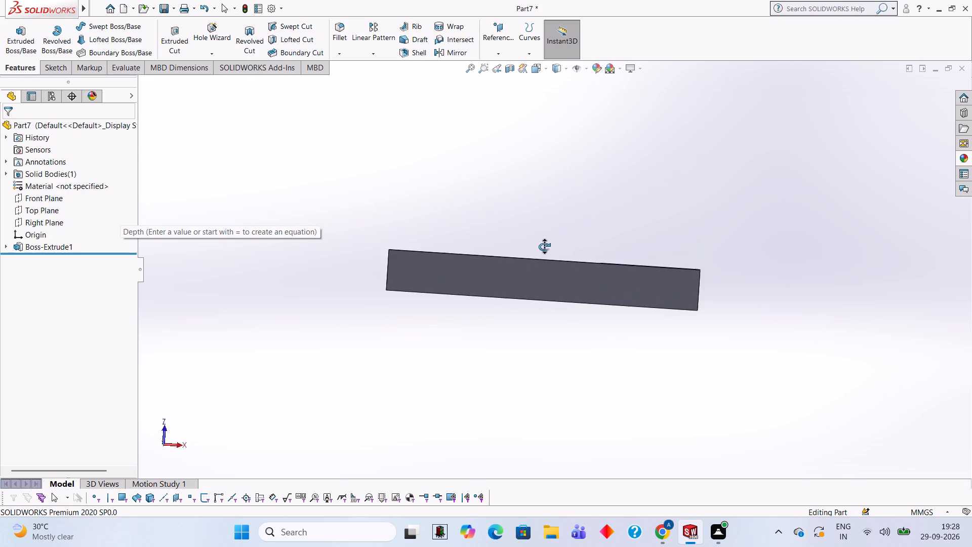
middle_click_drag(544, 247, 532, 237)
middle_click(548, 235)
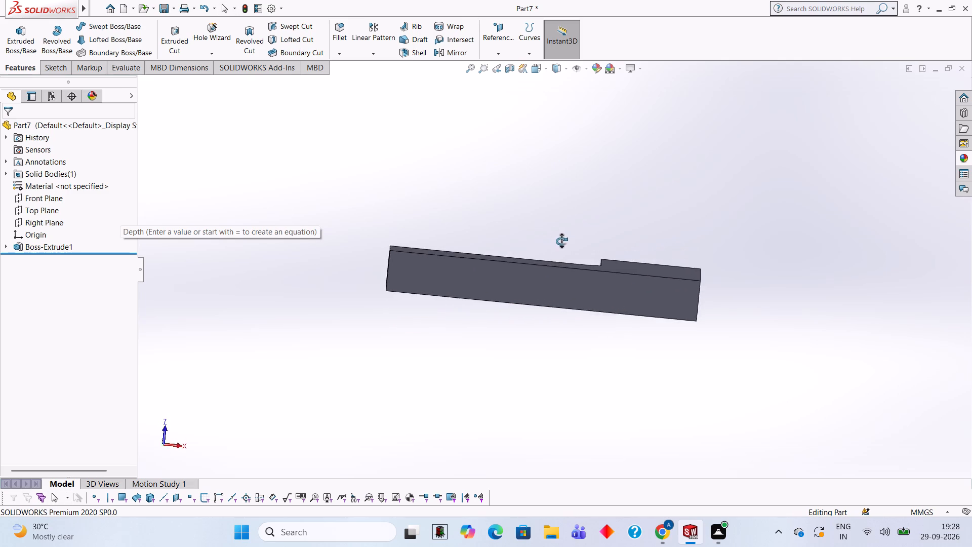
left_click(564, 288)
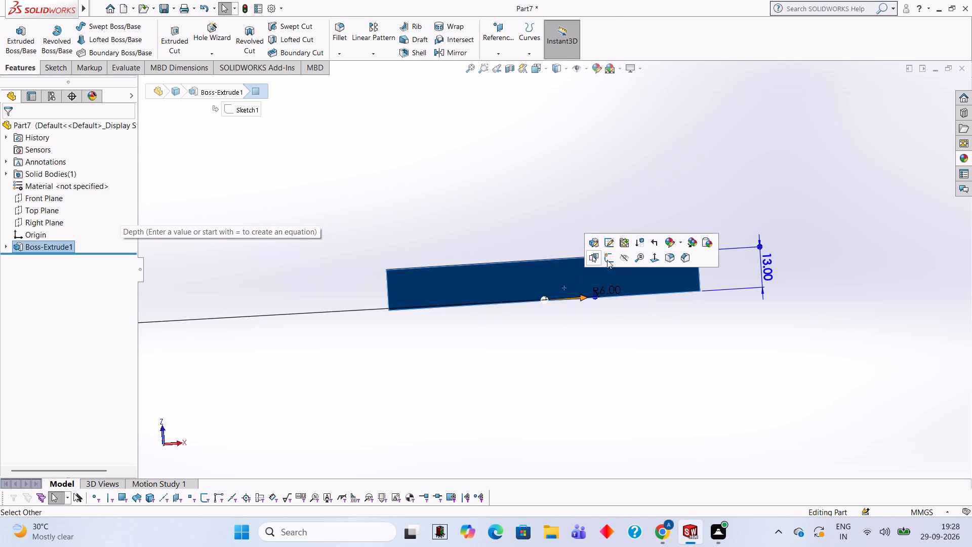
left_click(610, 259)
key("ctrl+8")
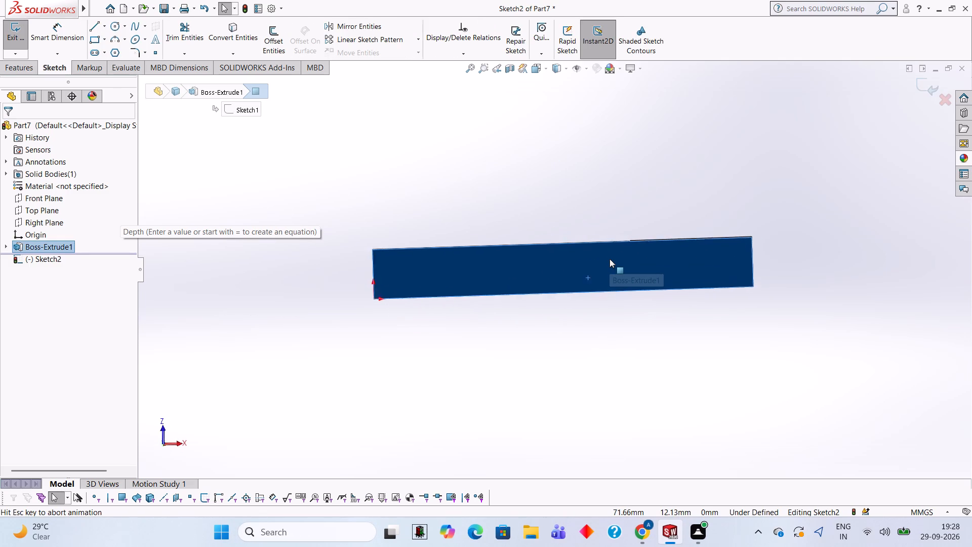
Draw the long leg from the origin: 54 mm down, 13 mm across, and vertically back up to the face's edge.
scroll(572, 339, "down", 2)
scroll(576, 341, "up", 1)
scroll(551, 379, "down", 1)
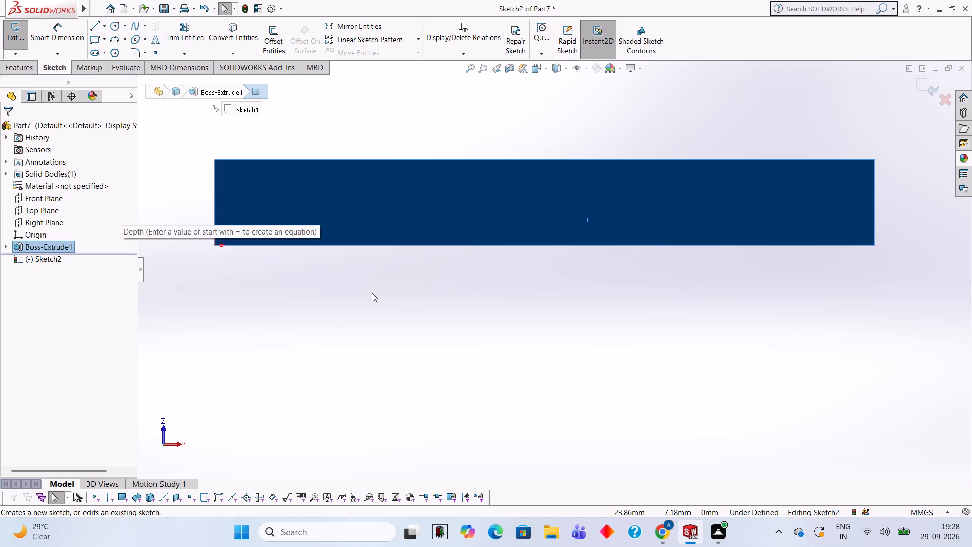
left_click(96, 31)
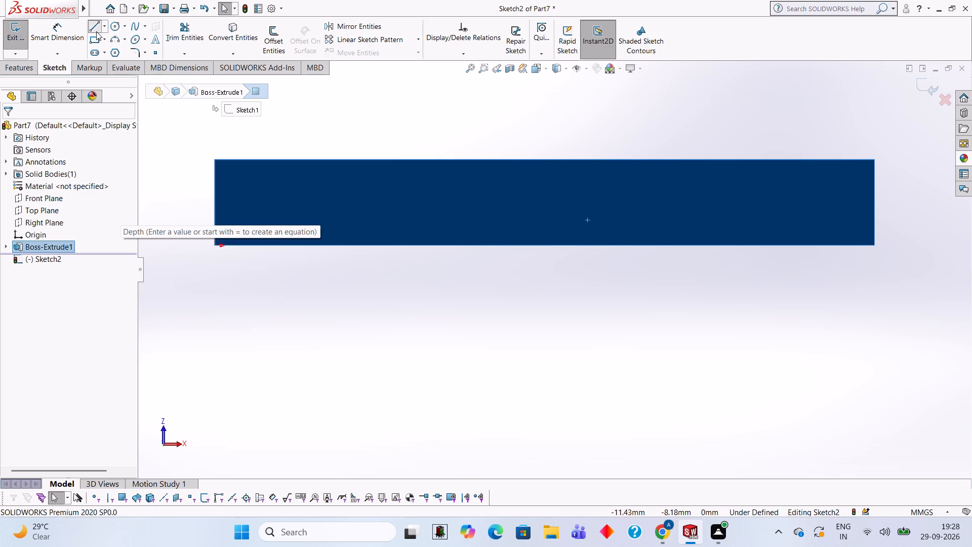
left_click(215, 244)
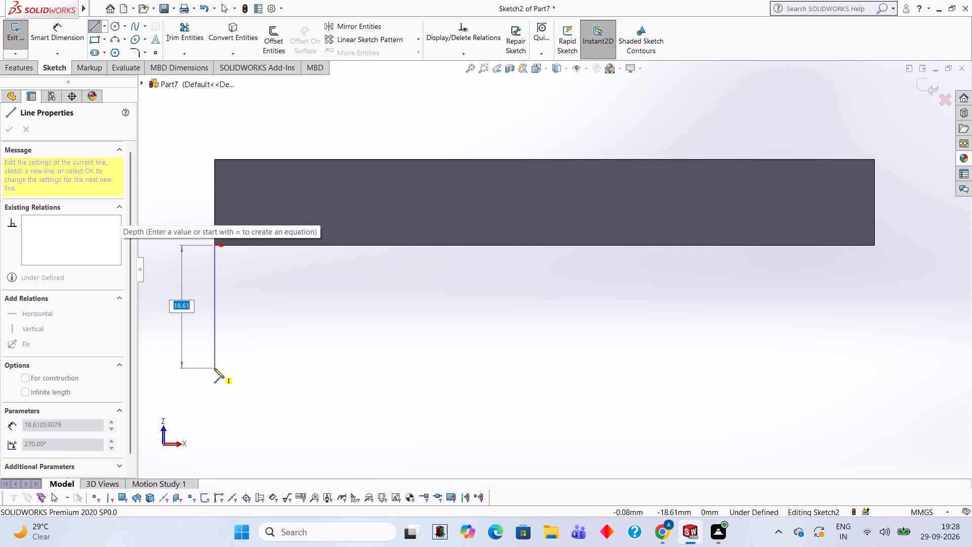
type("54")
key("Return")
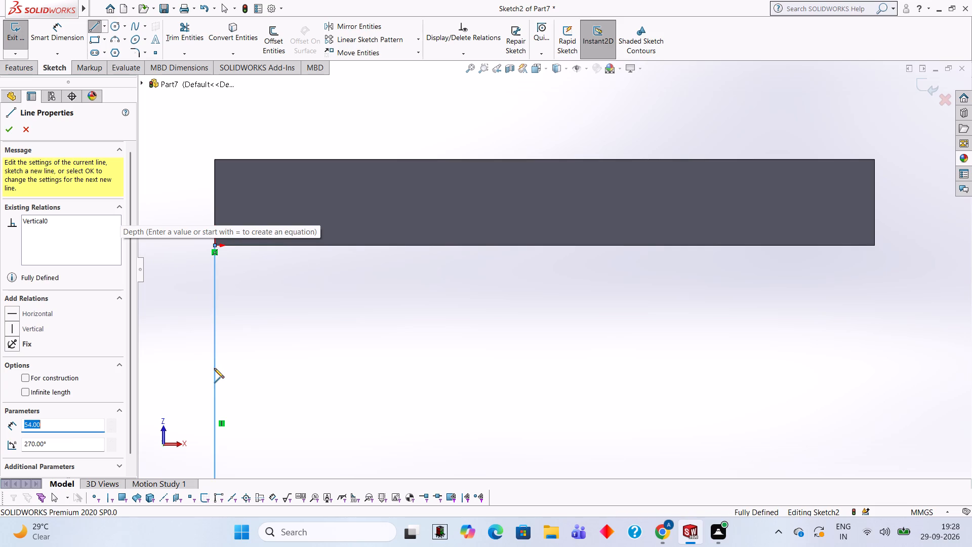
scroll(214, 368, "up", 5)
scroll(418, 377, "down", 2)
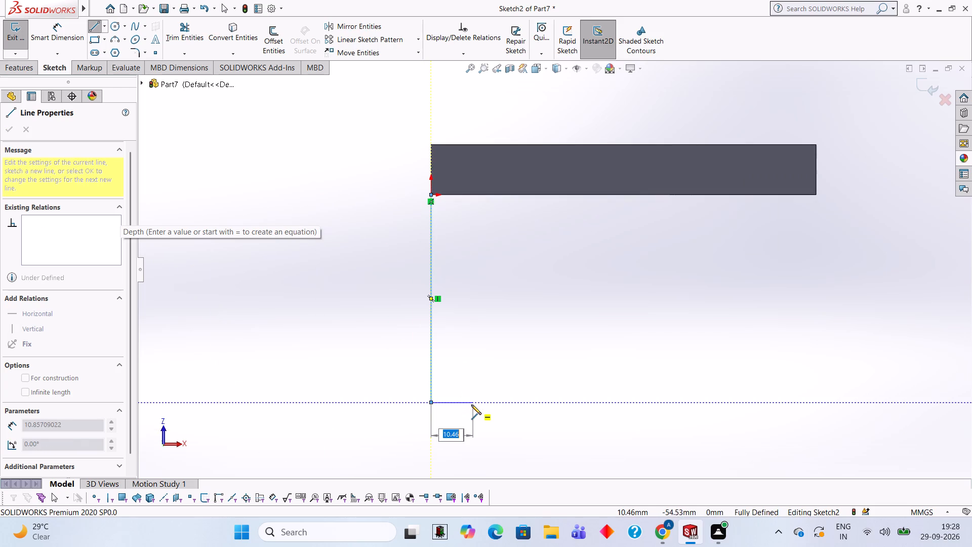
type("13")
key("Return")
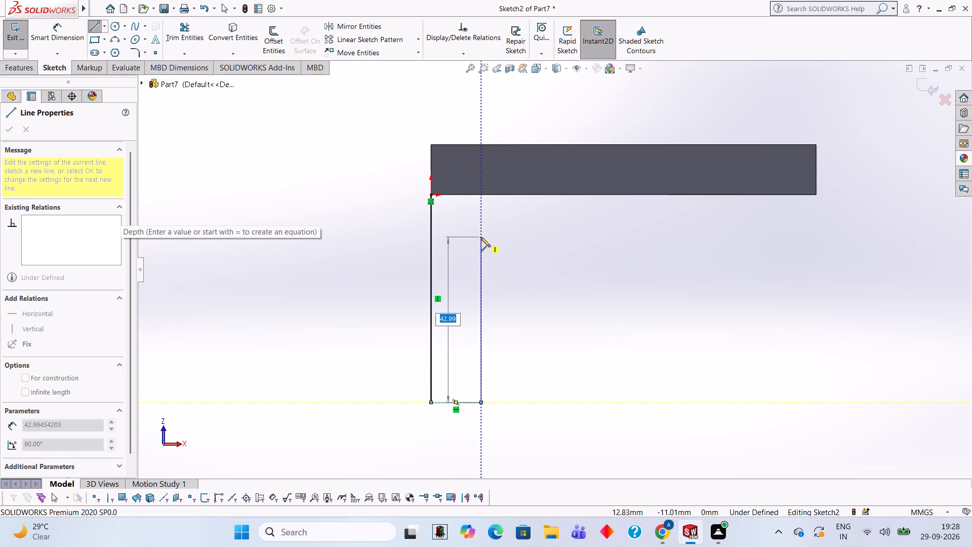
left_click(482, 196)
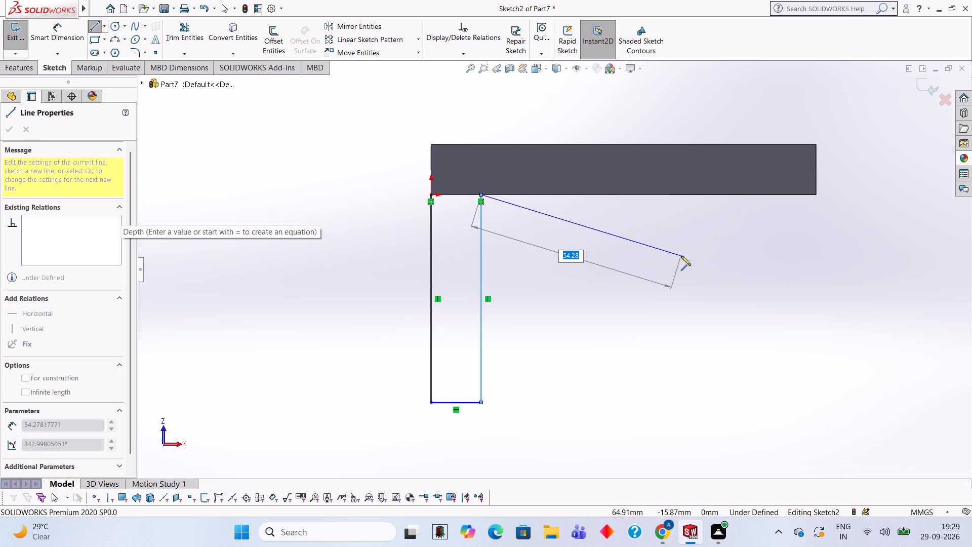
key("Escape")
Draw a 13 mm horizontal line inward along the face's edge from the corner opposite the origin.
left_click(95, 28)
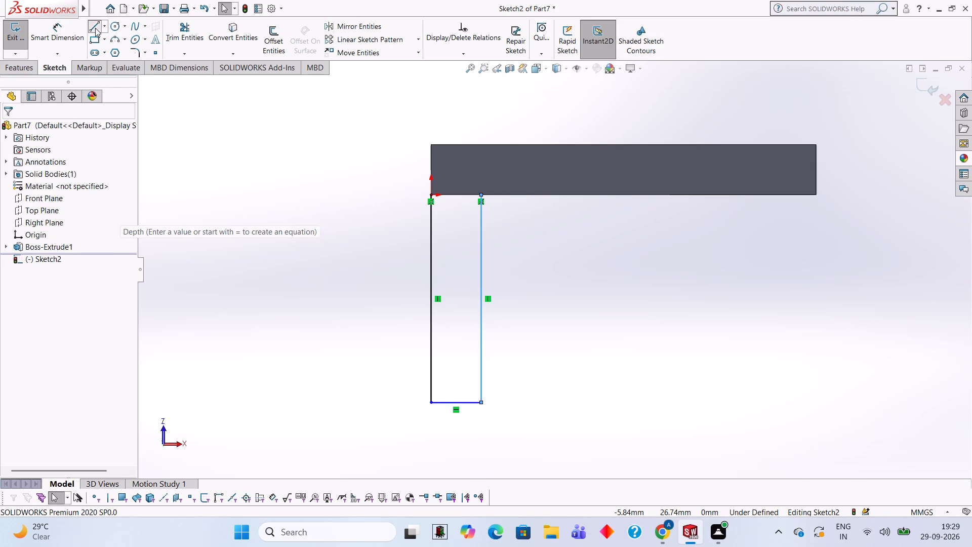
left_click(816, 195)
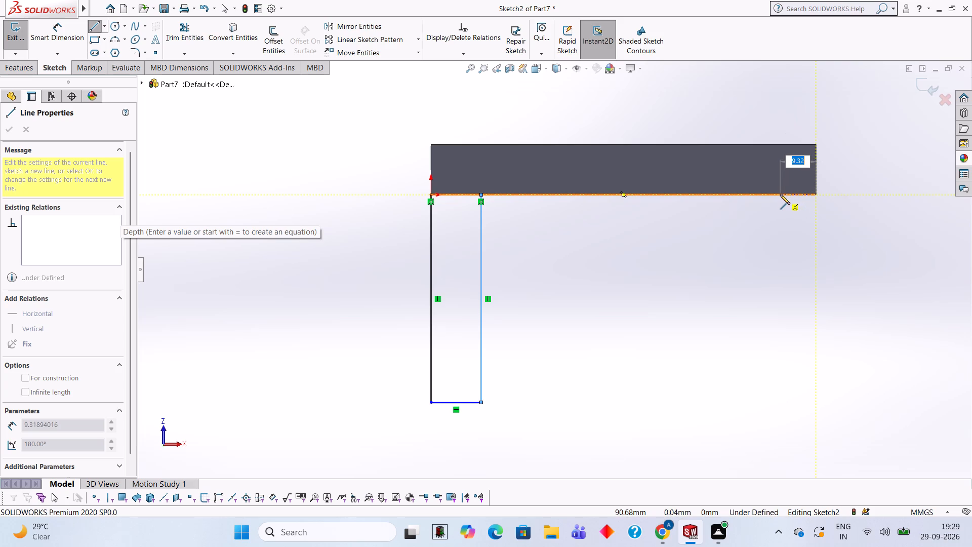
key("1")
key("3")
key("Return")
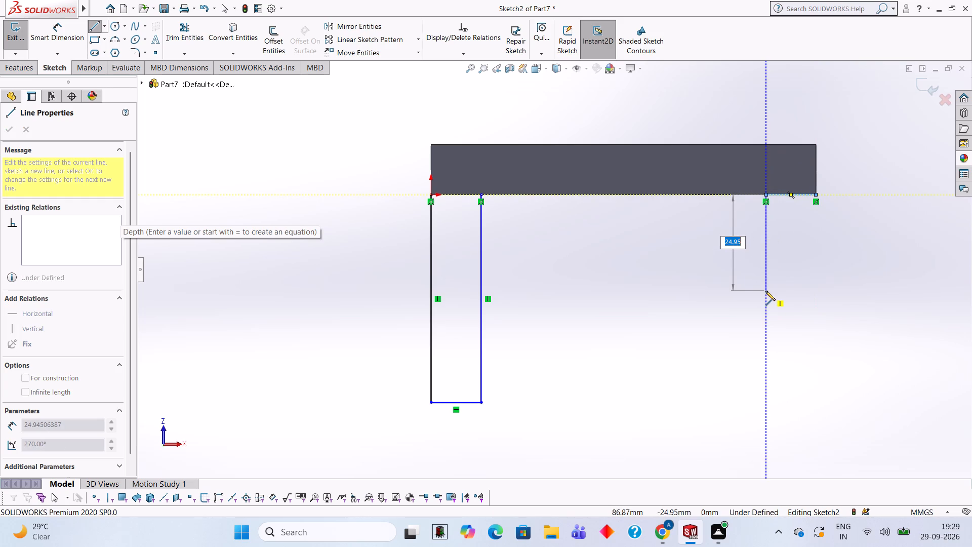
Work out 39-13 in Calculator and draw the resulting 26 mm vertical line downward from the 13 mm line's inner end.
key("3")
key("BackSpace")
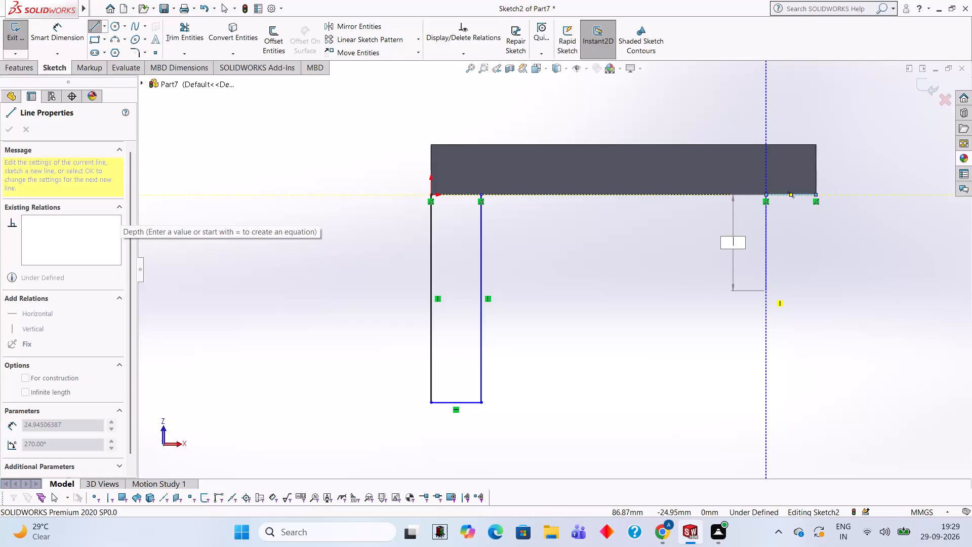
type("39-13")
key("Return")
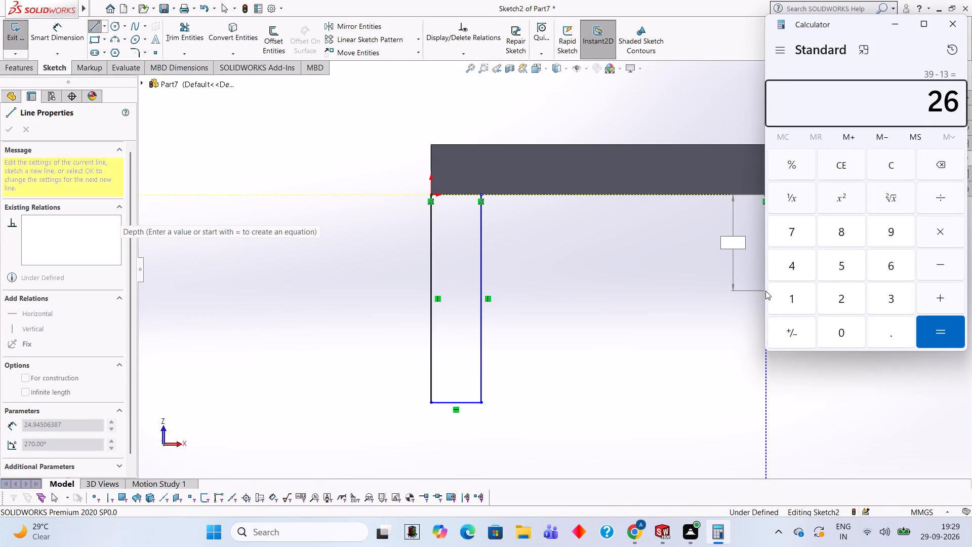
left_click(957, 27)
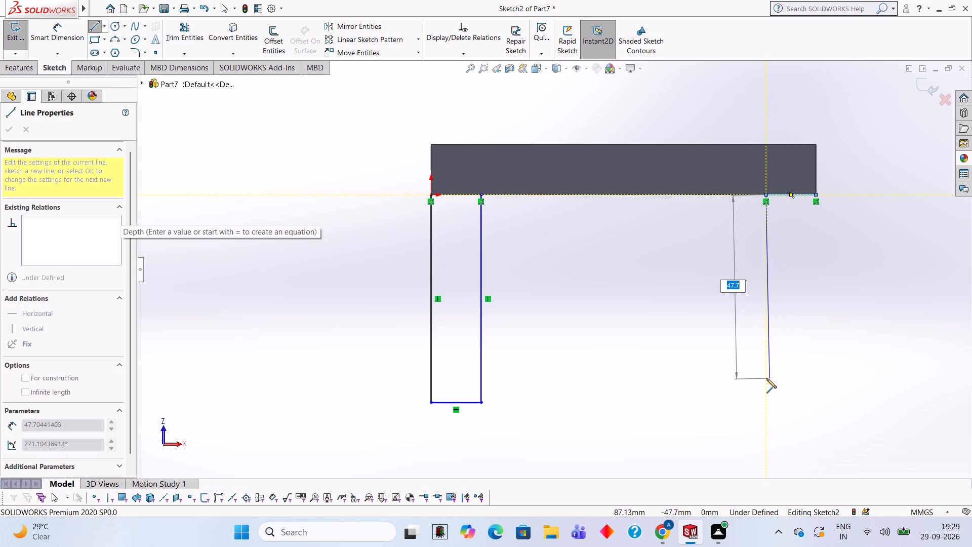
type("26")
key("Return")
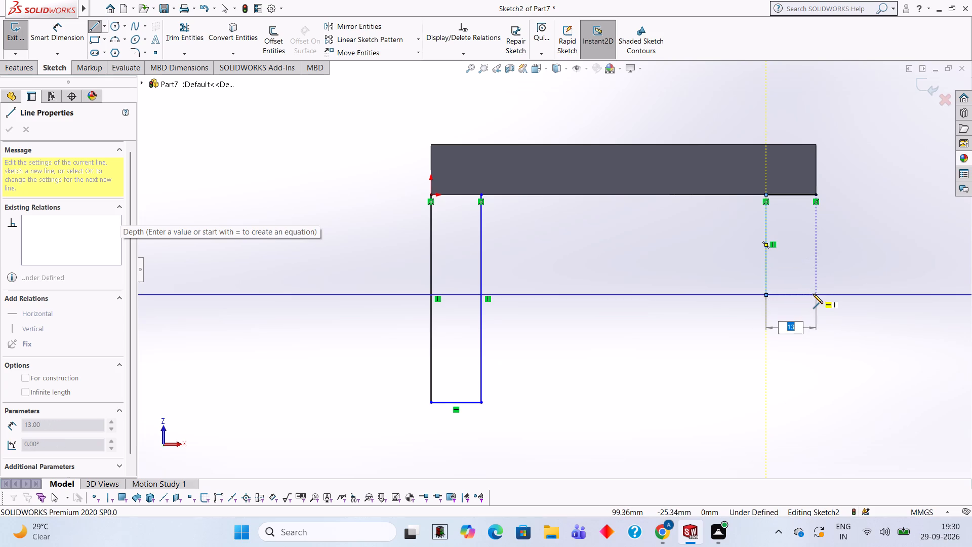
Close the short leg with a 13 mm horizontal line and a vertical line up to the face's corner.
left_click(813, 294)
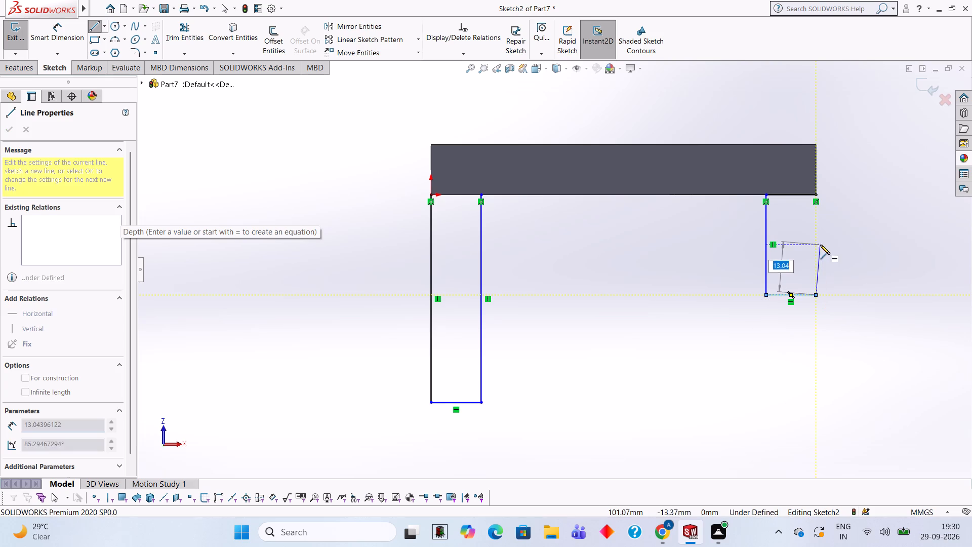
left_click(817, 196)
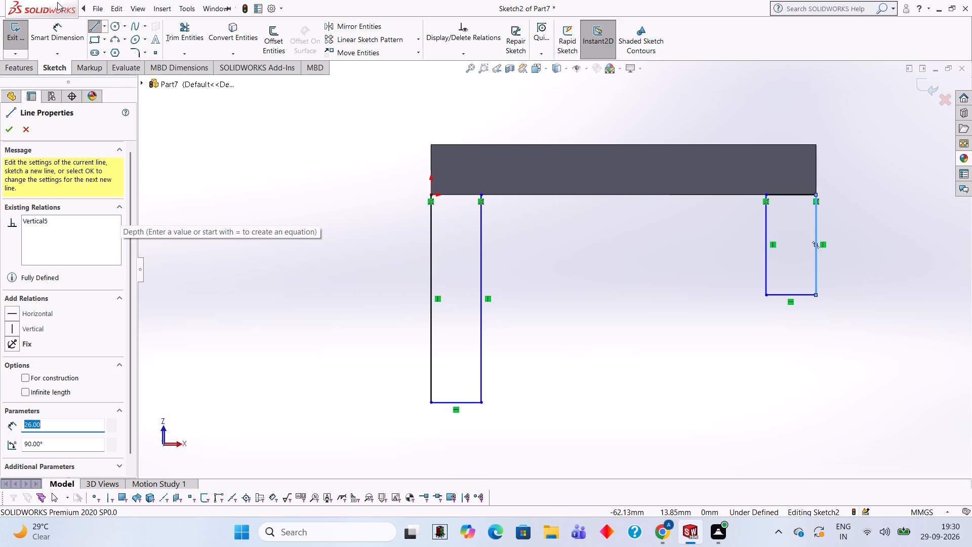
Join the inner upper corners of the two legs with a 74 mm horizontal line along the face's edge.
left_click(480, 194)
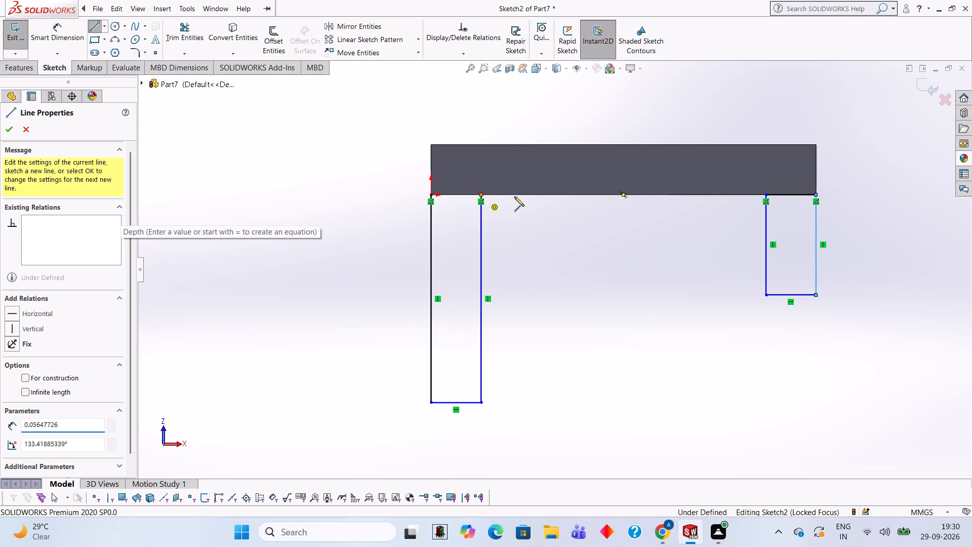
left_click(767, 193)
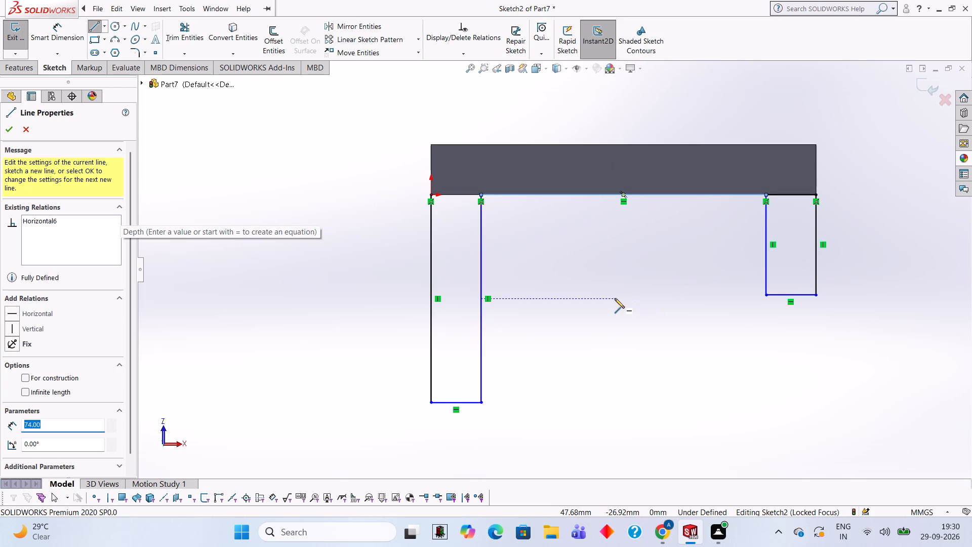
key("Escape")
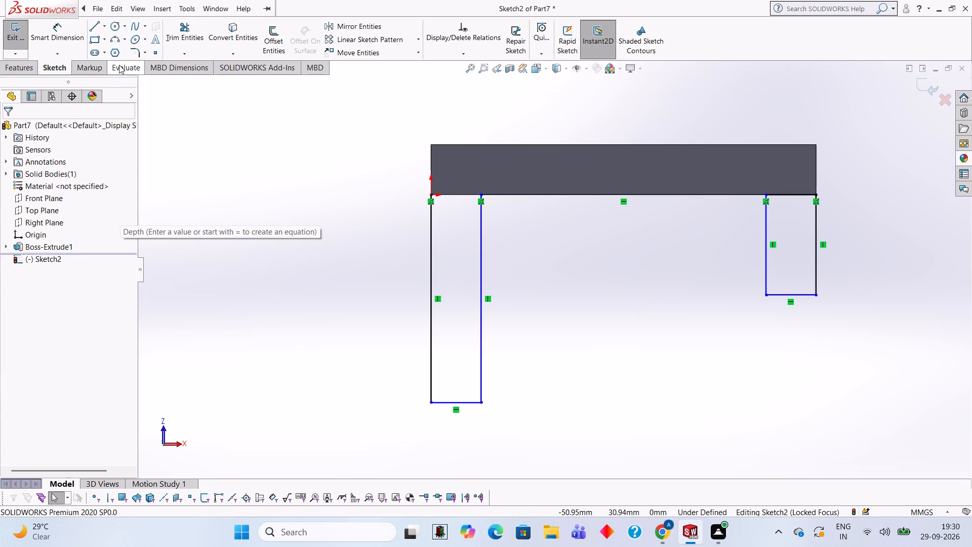
Add 6 mm sketch fillets where the connecting line meets the long leg and the short leg.
left_click(136, 48)
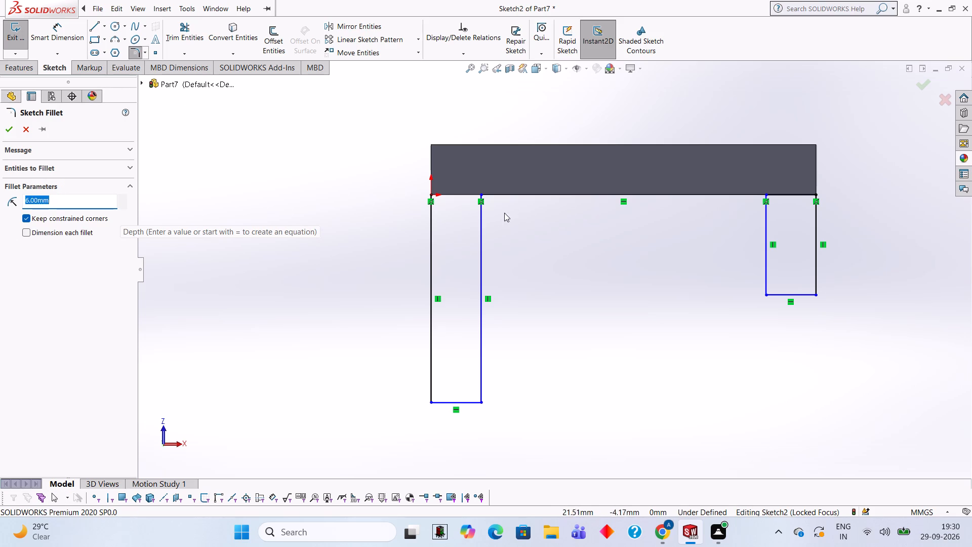
left_click(481, 224)
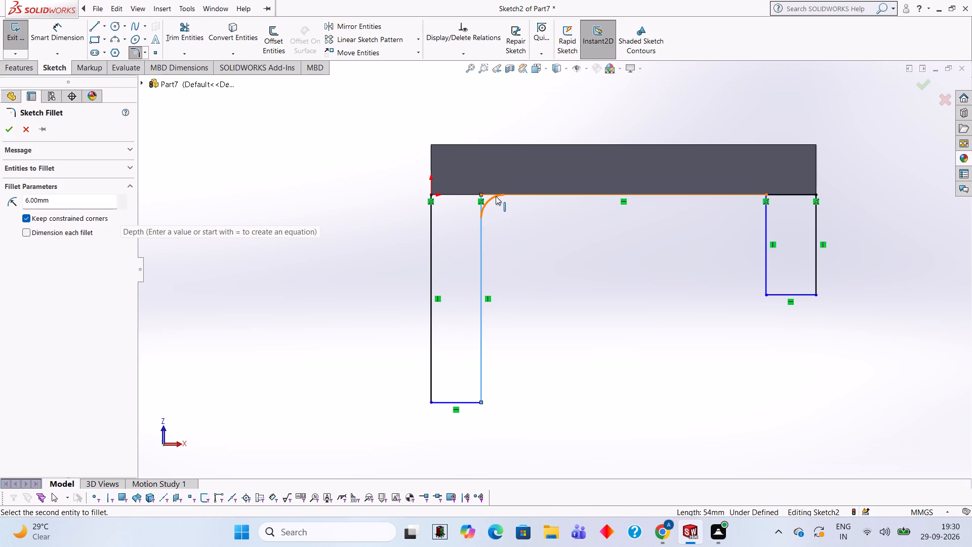
left_click(501, 196)
key("Return")
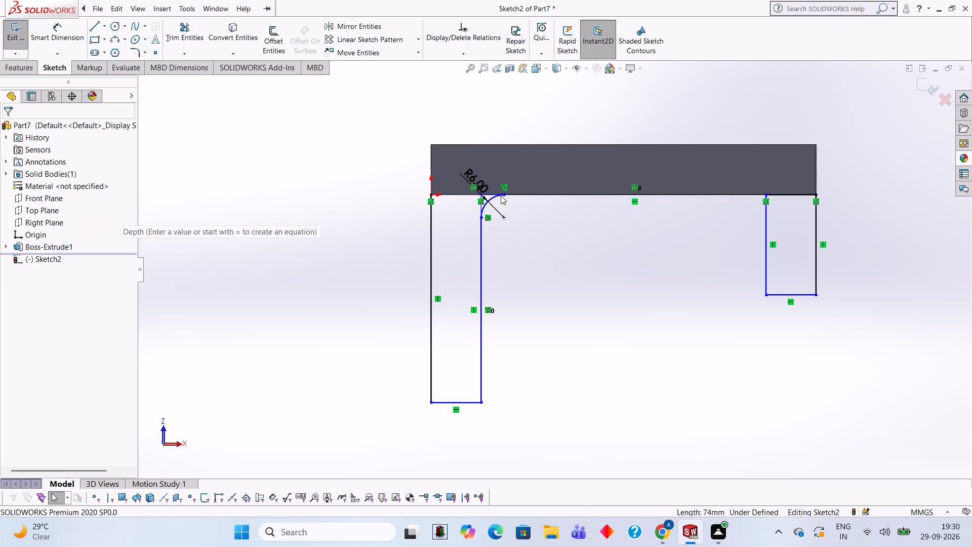
key("Return")
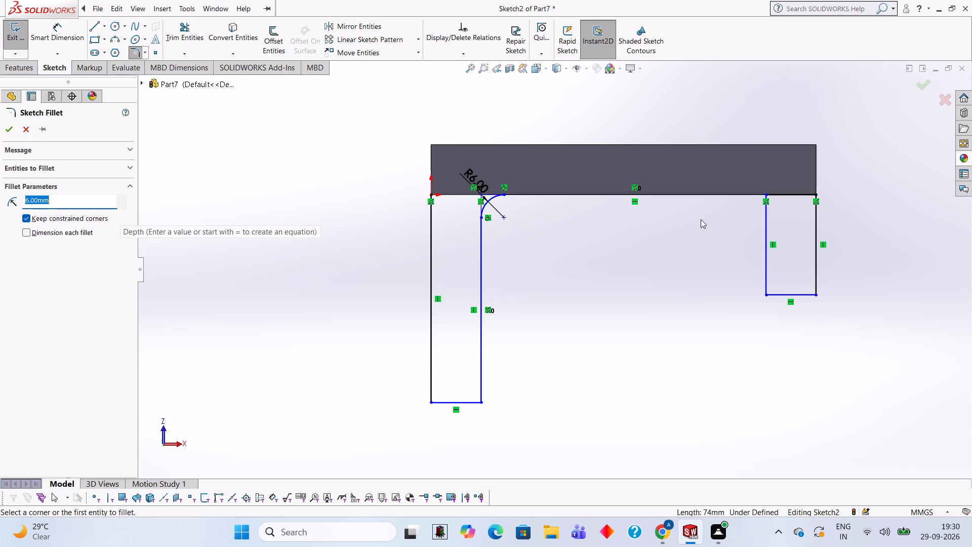
left_click(763, 217)
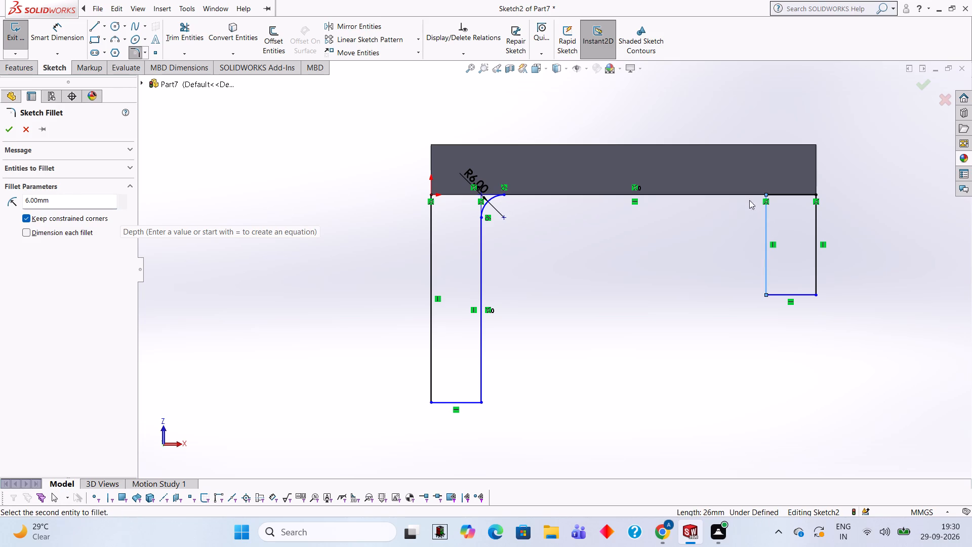
left_click(747, 193)
key("Return")
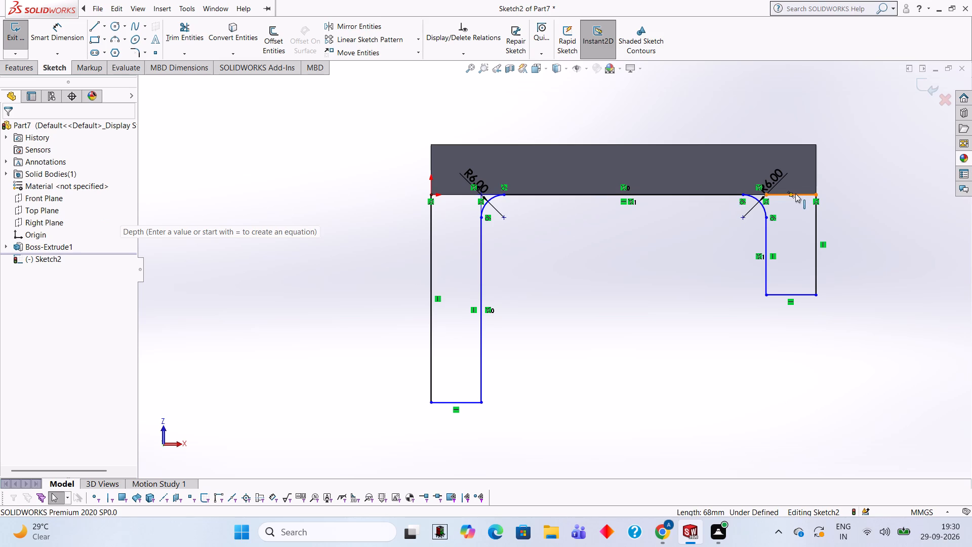
Trim away the 13 mm line across the top of the short leg.
left_click(183, 37)
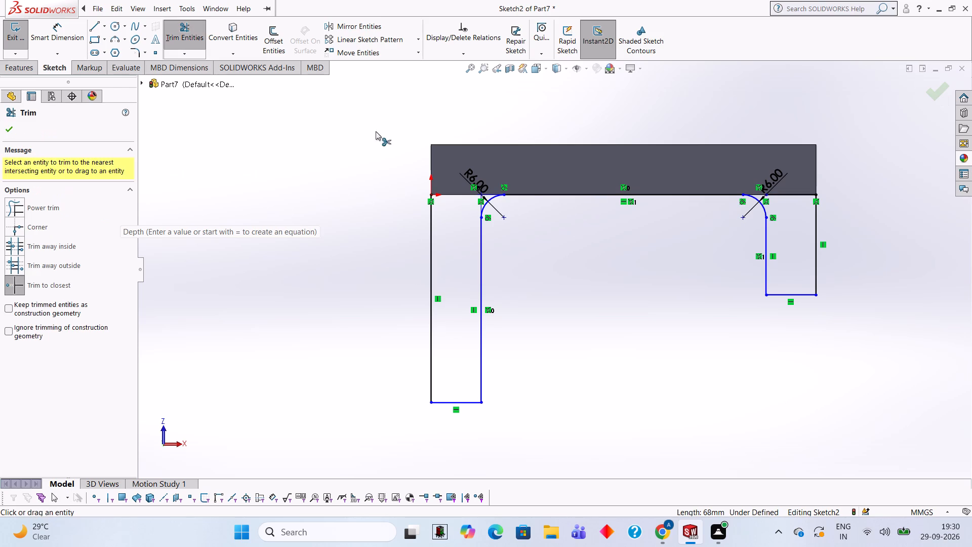
left_click(783, 196)
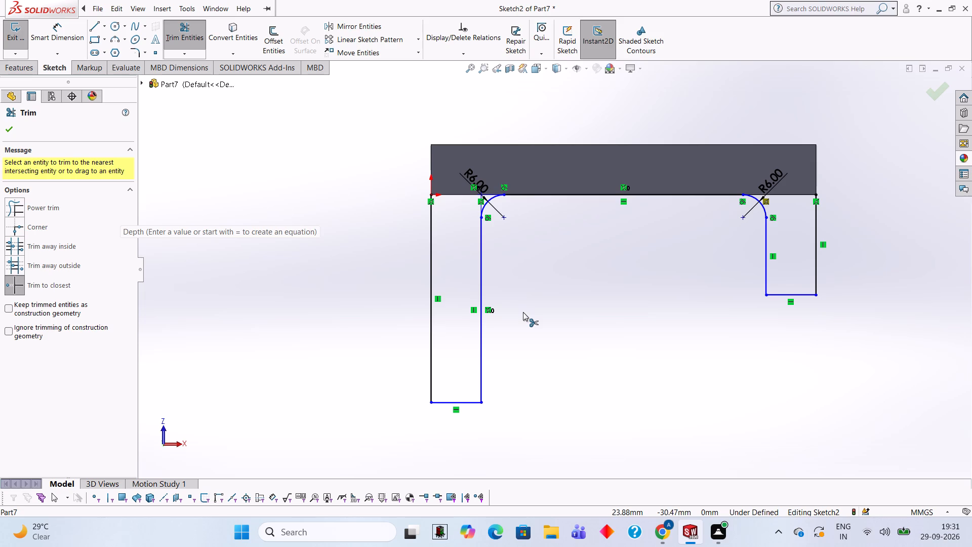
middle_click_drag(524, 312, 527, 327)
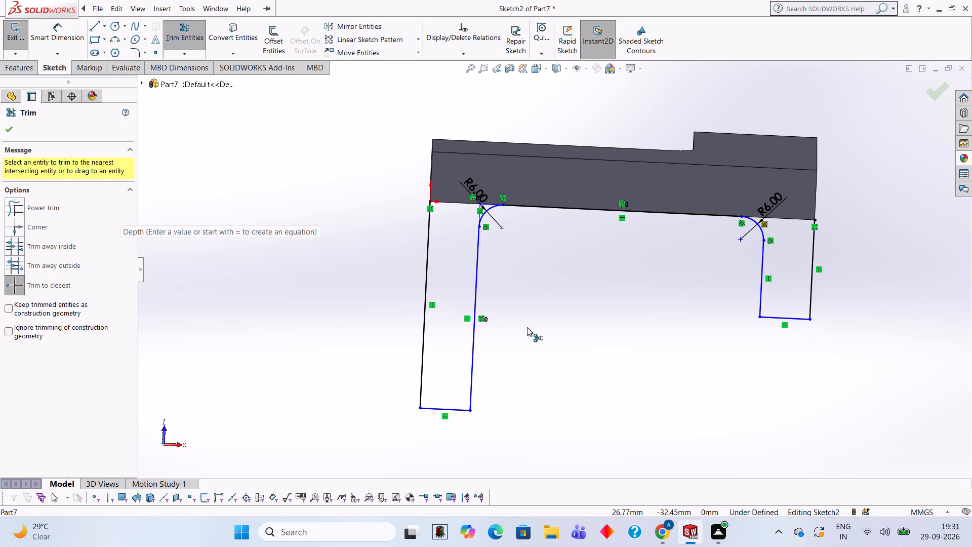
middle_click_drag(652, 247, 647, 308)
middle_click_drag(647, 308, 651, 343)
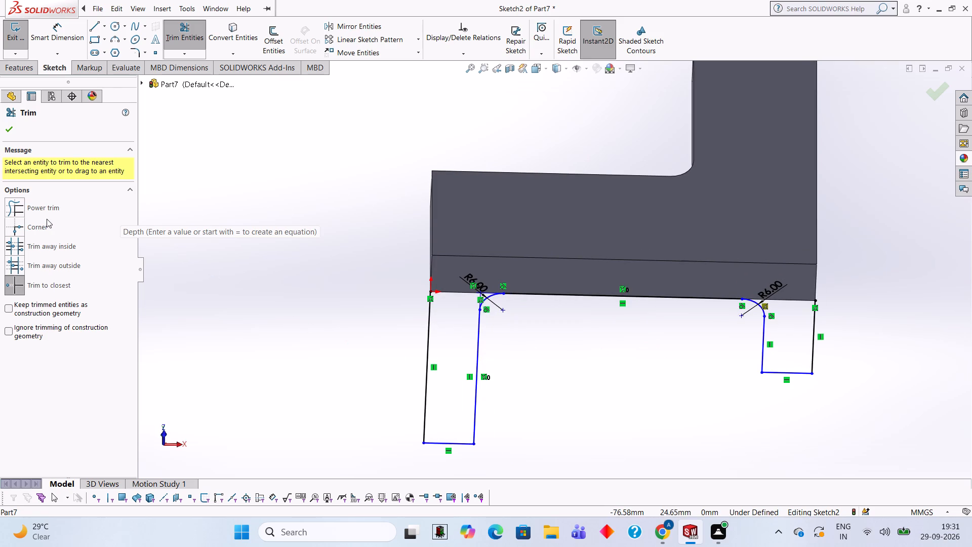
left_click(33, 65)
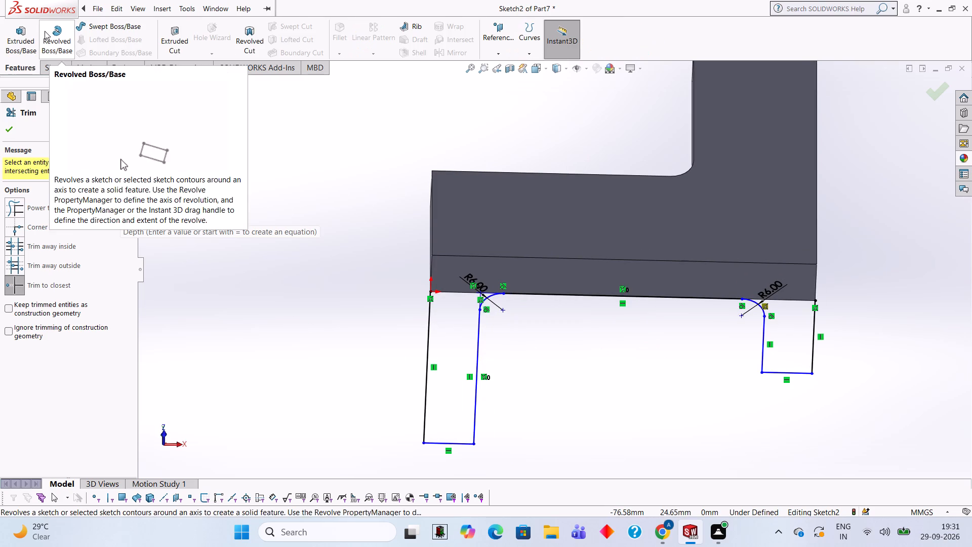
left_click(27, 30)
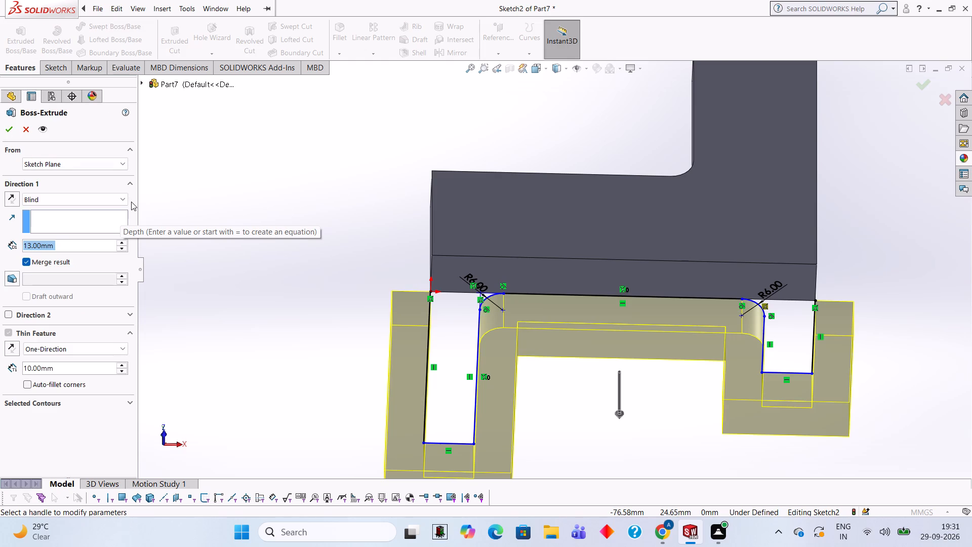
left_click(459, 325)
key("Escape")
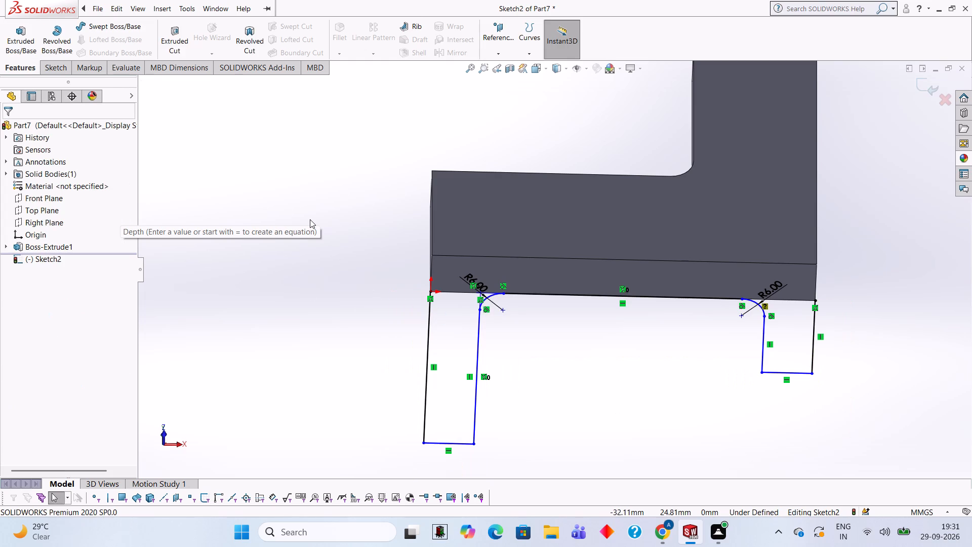
Examine the leg sketch closely where its lines and fillets meet the body's bottom edge and outer corner.
scroll(504, 296, "down", 1)
scroll(452, 291, "down", 8)
scroll(717, 303, "up", 4)
scroll(771, 284, "up", 5)
scroll(887, 283, "down", 2)
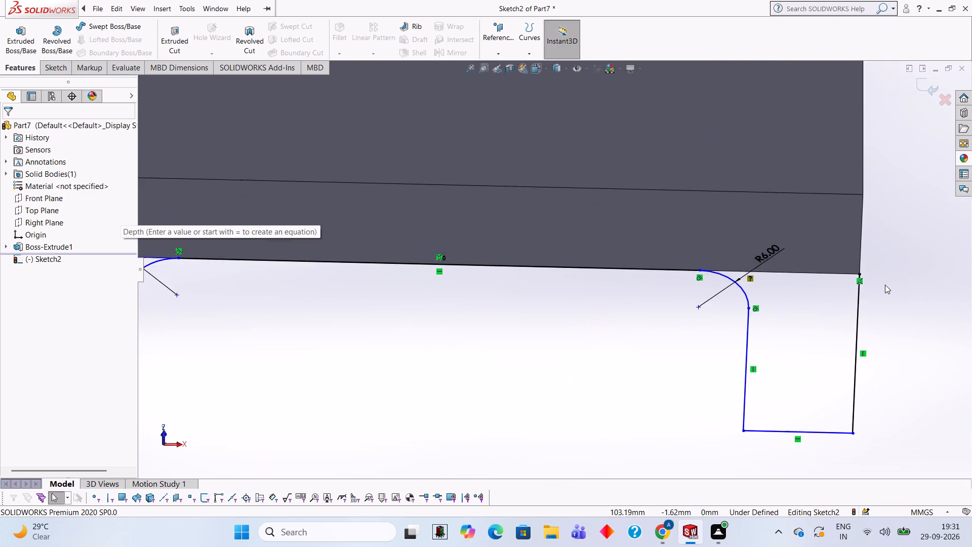
scroll(885, 285, "down", 5)
scroll(789, 276, "down", 4)
scroll(679, 229, "down", 6)
scroll(786, 298, "down", 4)
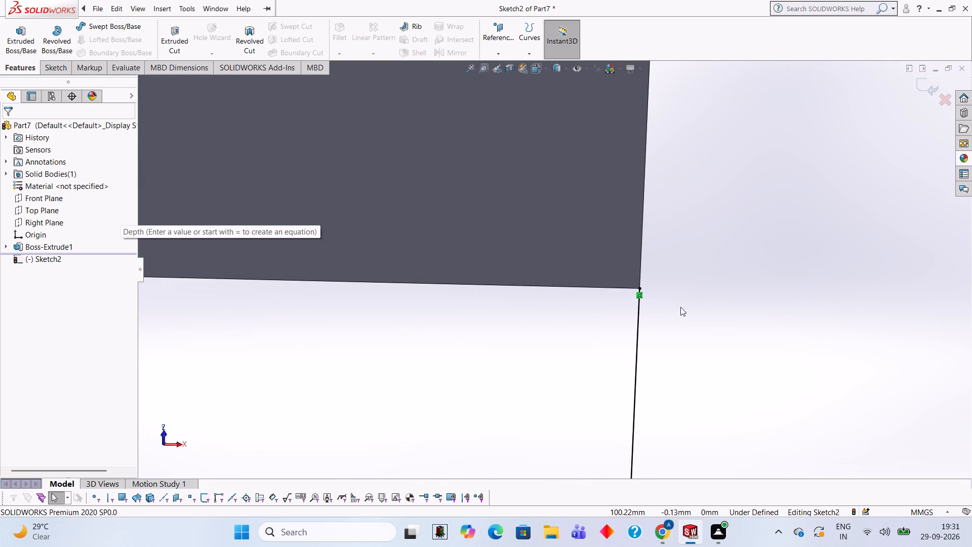
scroll(677, 304, "down", 4)
scroll(596, 281, "down", 5)
scroll(510, 245, "down", 4)
scroll(564, 255, "up", 4)
scroll(607, 282, "up", 20)
scroll(607, 282, "up", 7)
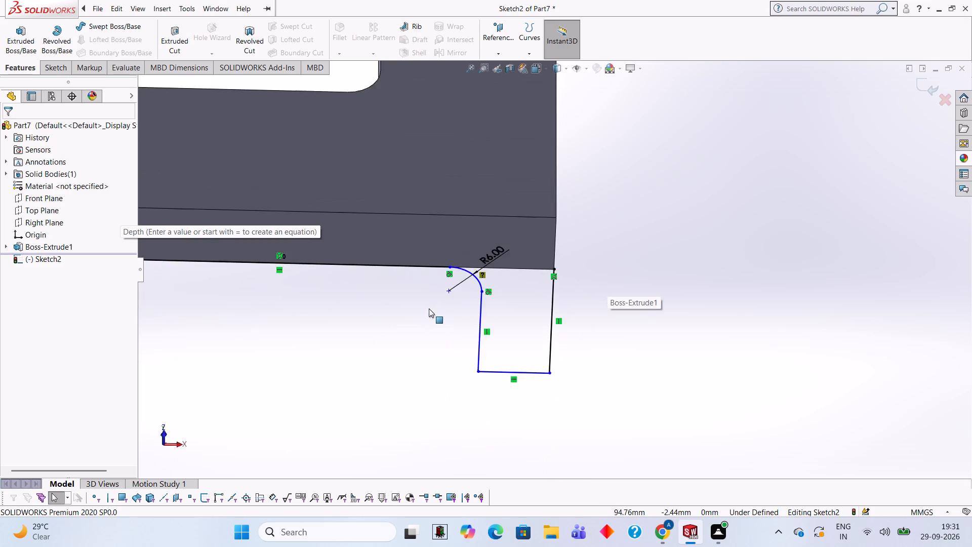
scroll(429, 308, "up", 6)
scroll(341, 281, "down", 2)
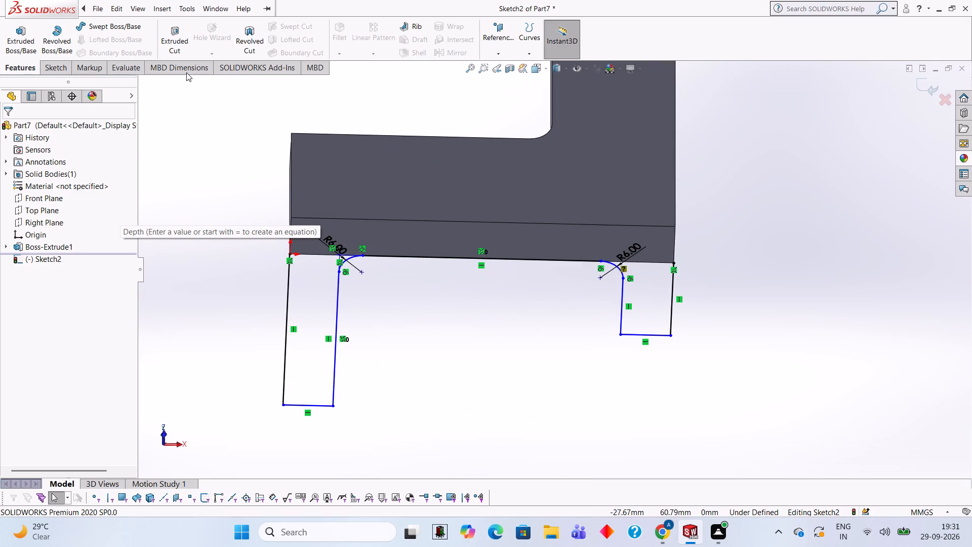
Close both leg profiles with a 100 mm horizontal line along the face's edge, between the legs' outer upper corners.
left_click(64, 64)
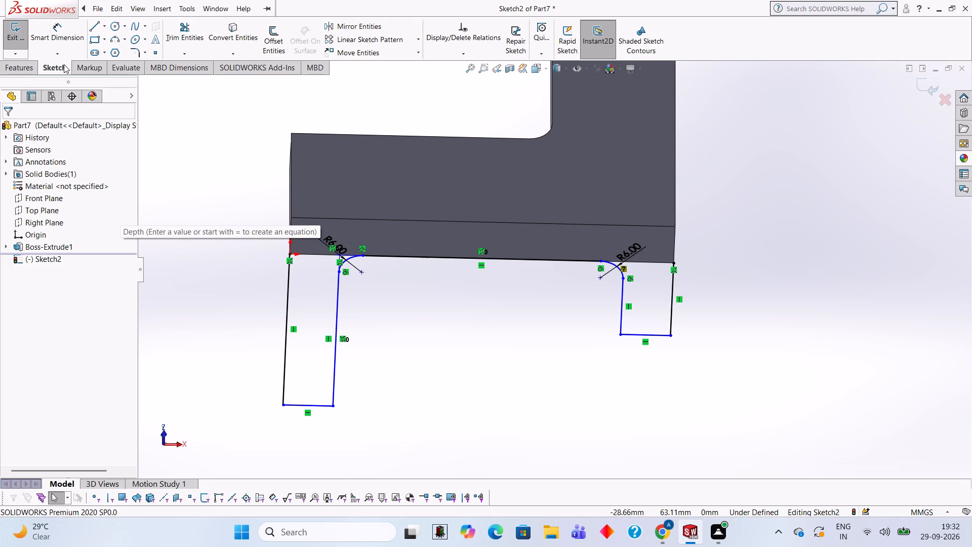
left_click(95, 24)
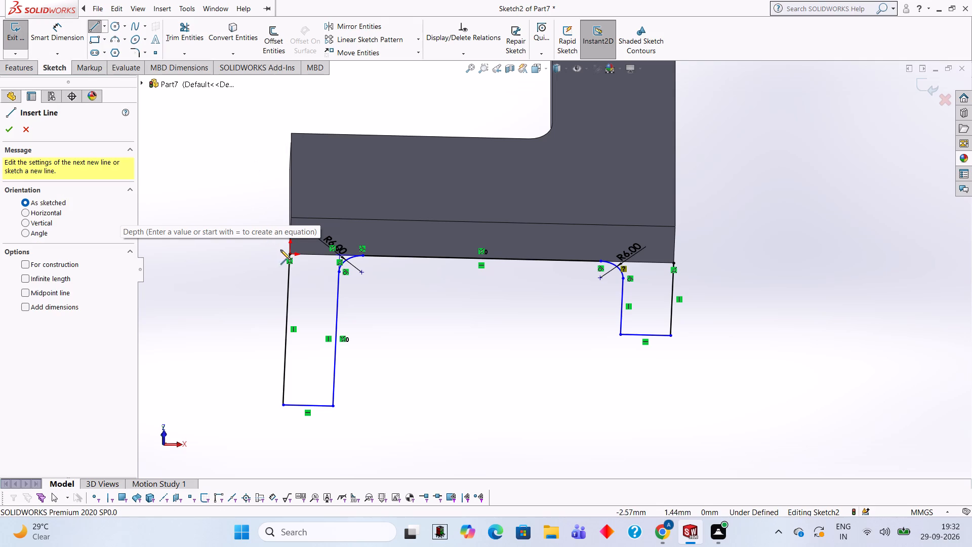
left_click(289, 254)
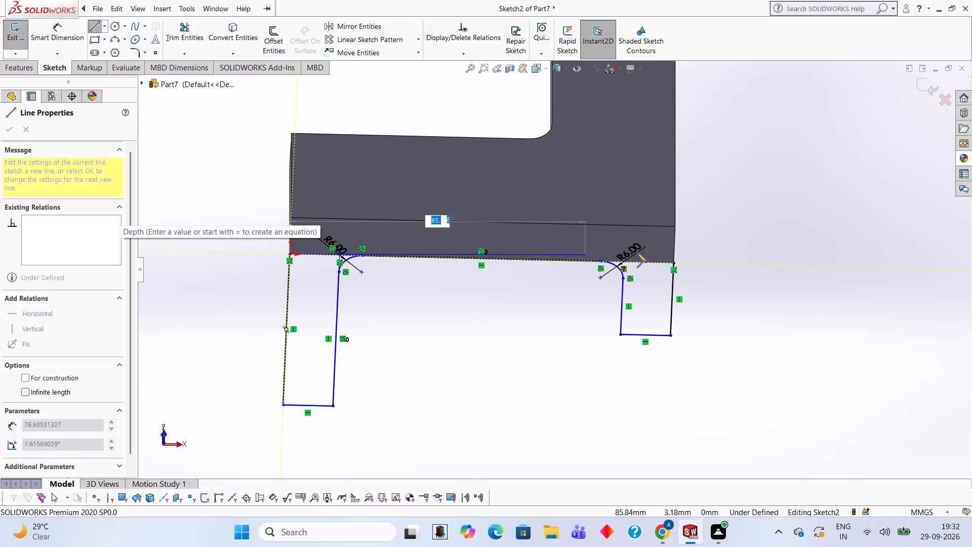
left_click(674, 262)
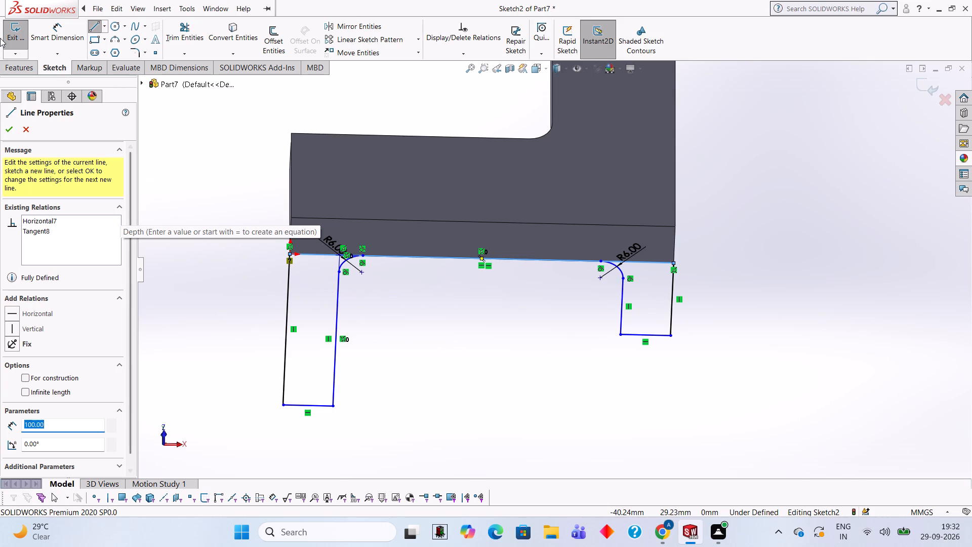
Start an Extruded Boss/Base from the leg sketch and select the long-leg and short-leg regions as its contours.
left_click(28, 66)
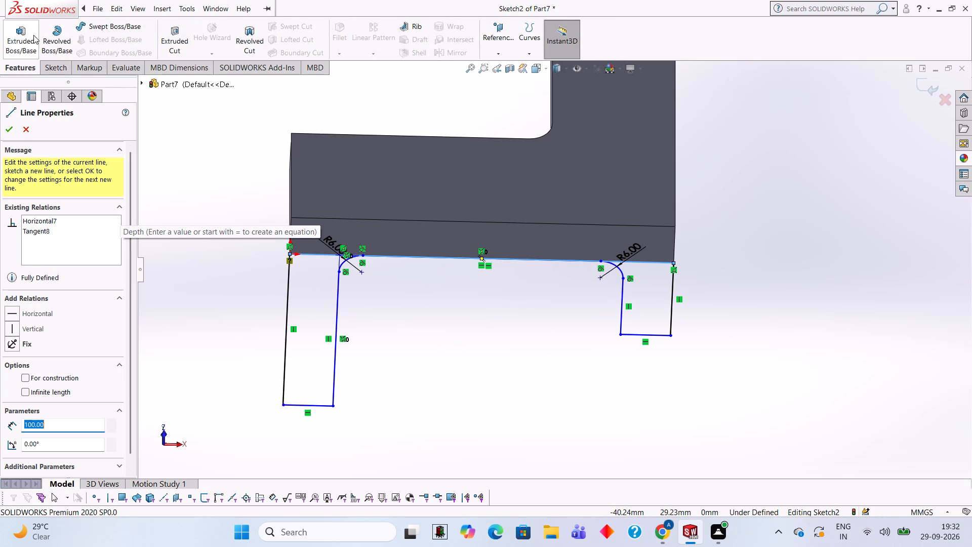
left_click(33, 35)
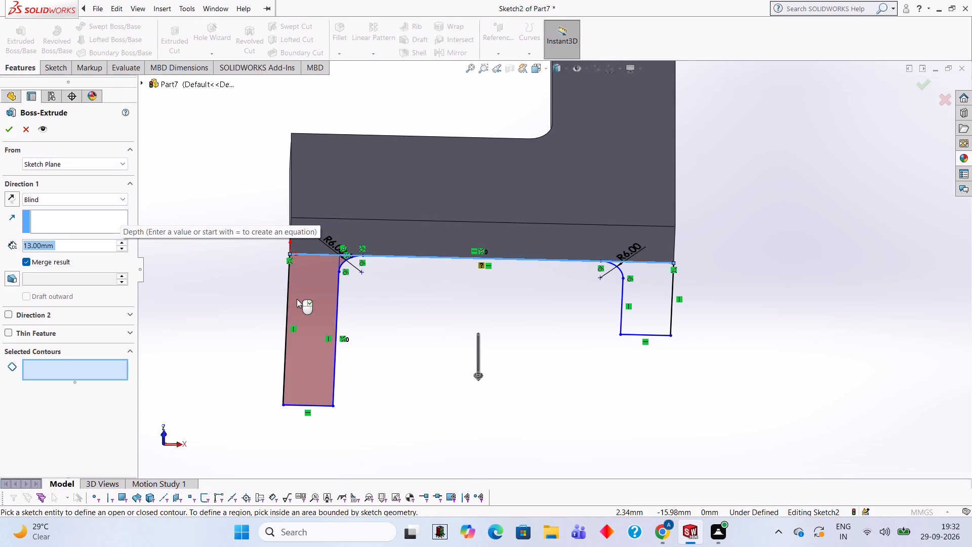
left_click(295, 299)
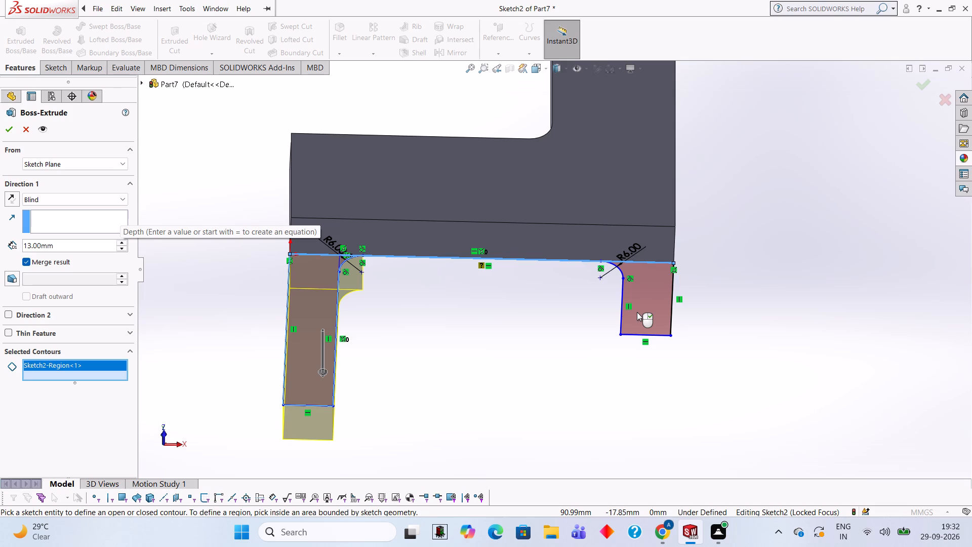
left_click(637, 312)
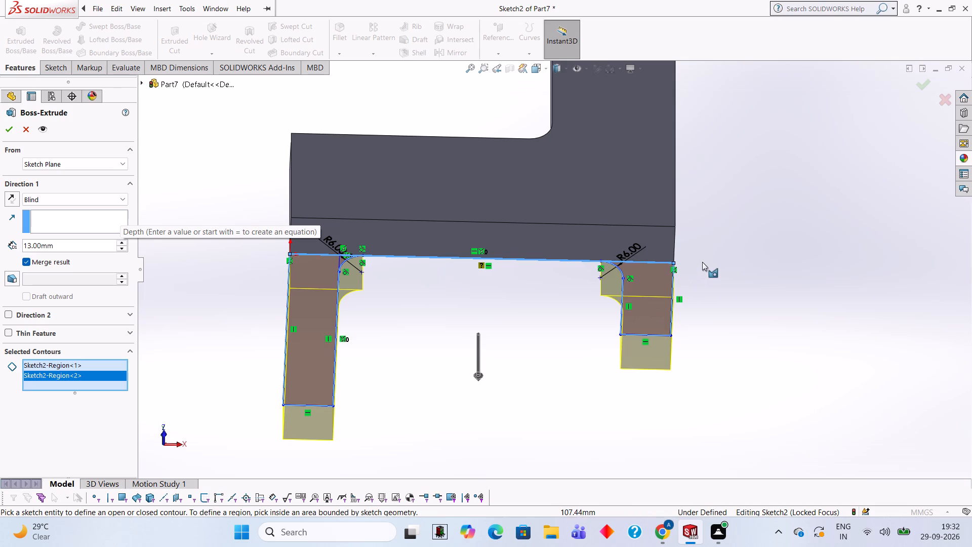
middle_click_drag(681, 250, 665, 305)
middle_click_drag(760, 198, 740, 311)
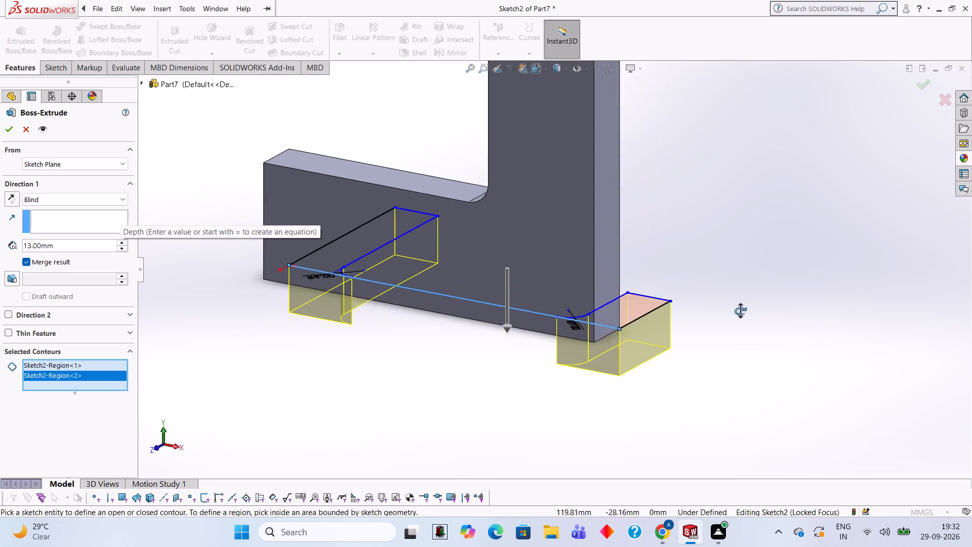
middle_click_drag(740, 311, 673, 277)
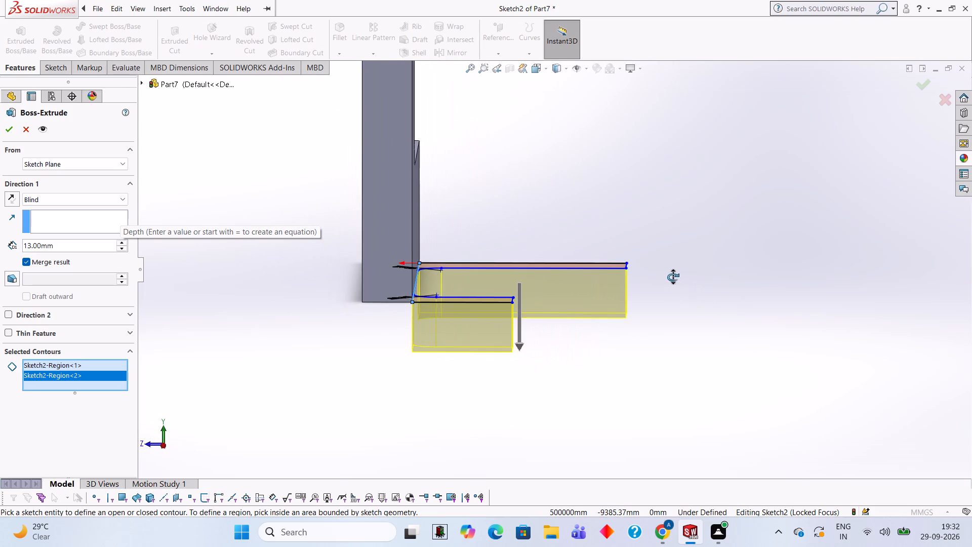
middle_click_drag(673, 277, 745, 219)
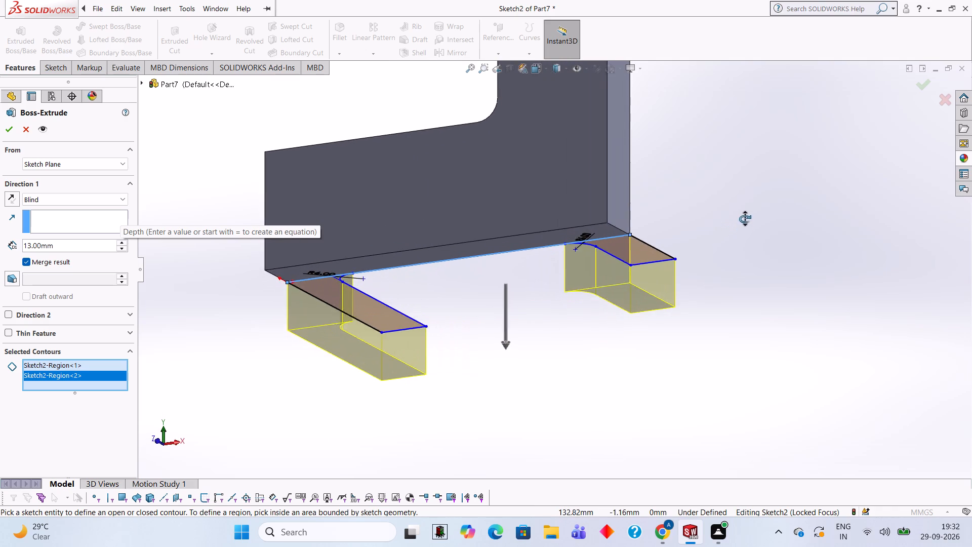
middle_click_drag(745, 219, 748, 209)
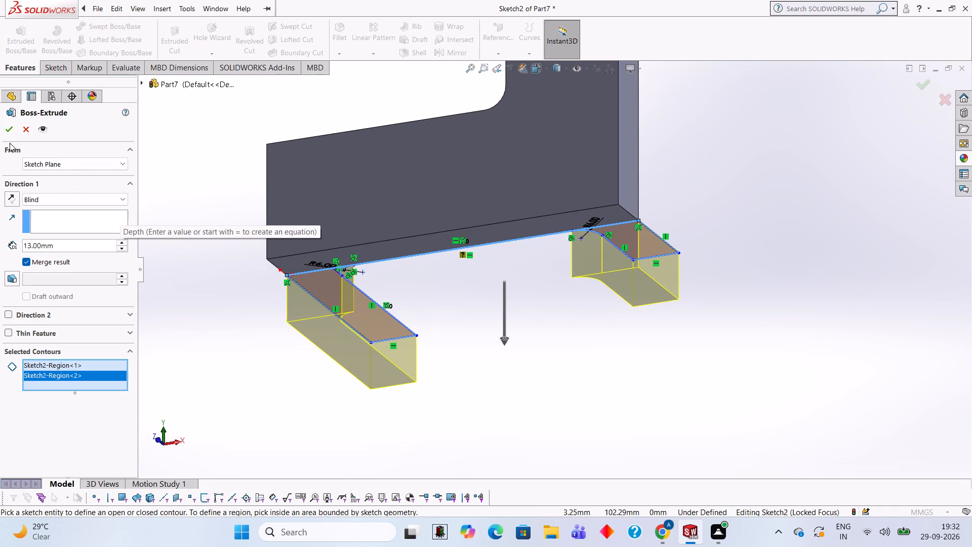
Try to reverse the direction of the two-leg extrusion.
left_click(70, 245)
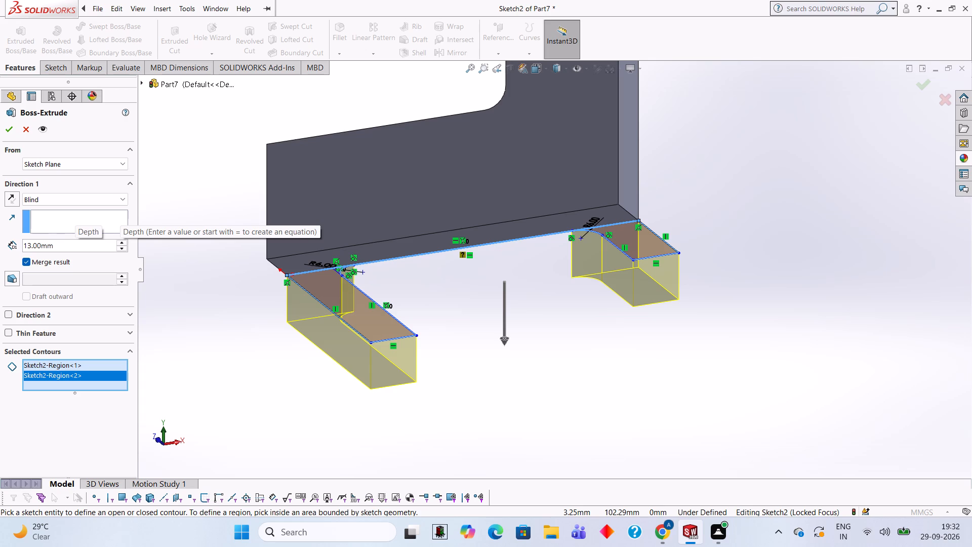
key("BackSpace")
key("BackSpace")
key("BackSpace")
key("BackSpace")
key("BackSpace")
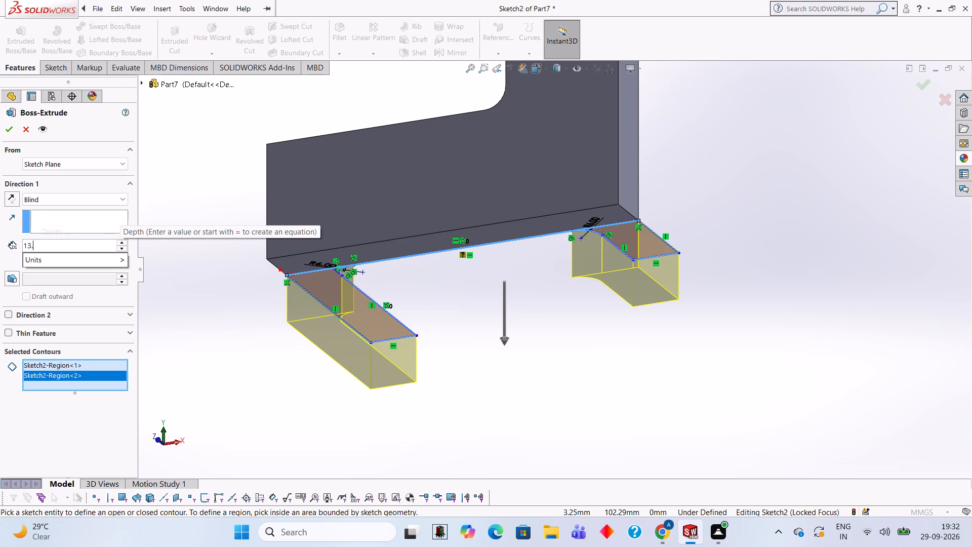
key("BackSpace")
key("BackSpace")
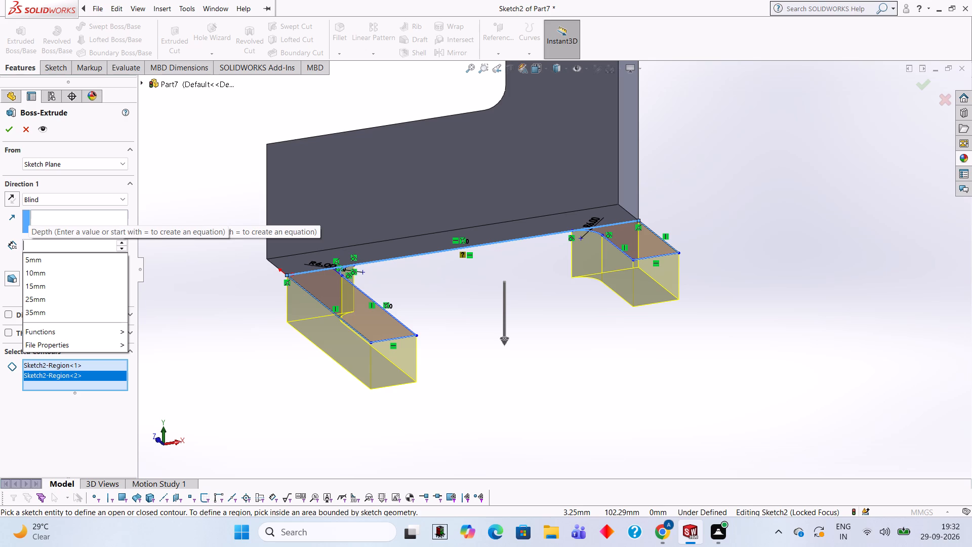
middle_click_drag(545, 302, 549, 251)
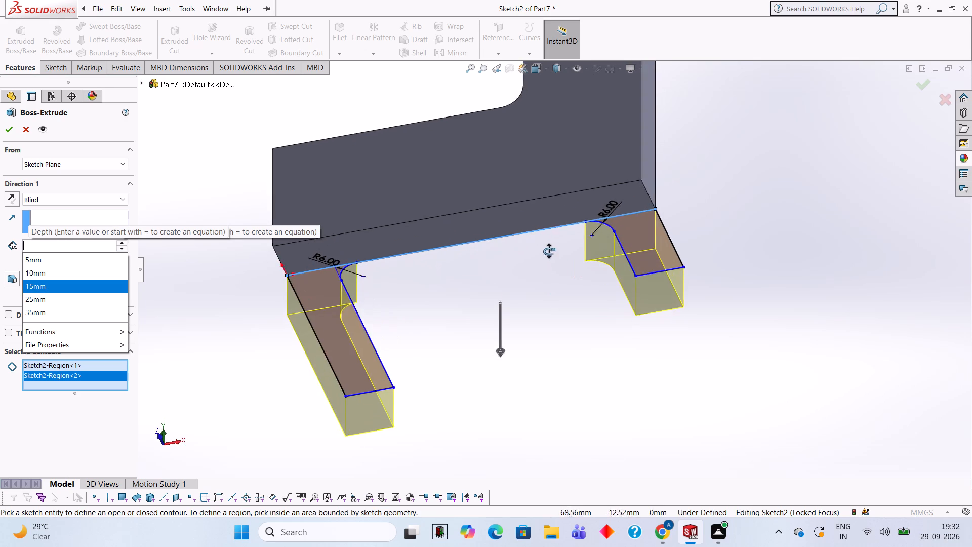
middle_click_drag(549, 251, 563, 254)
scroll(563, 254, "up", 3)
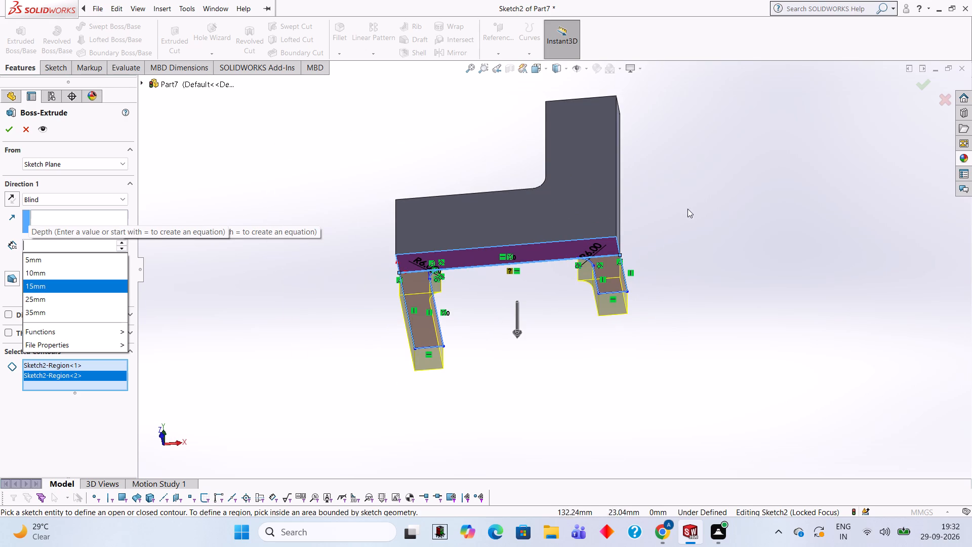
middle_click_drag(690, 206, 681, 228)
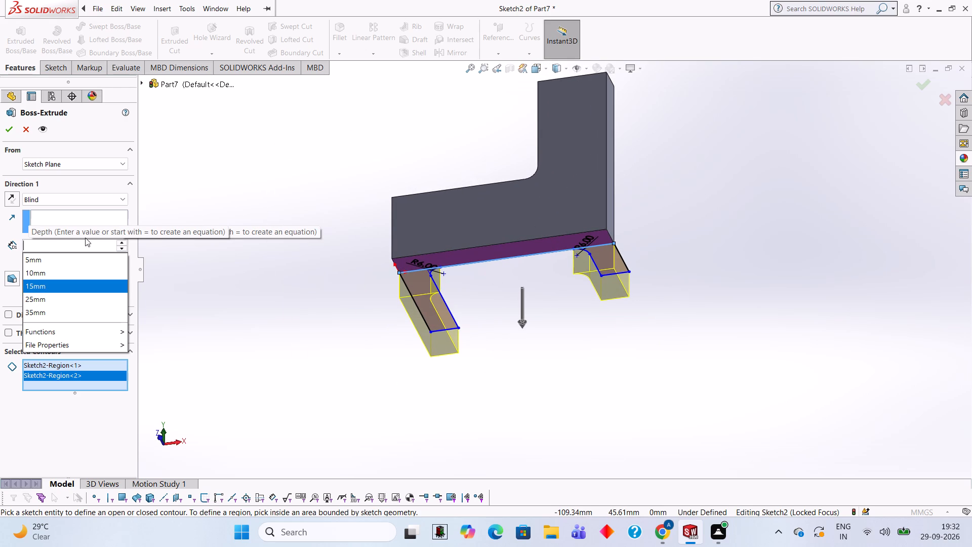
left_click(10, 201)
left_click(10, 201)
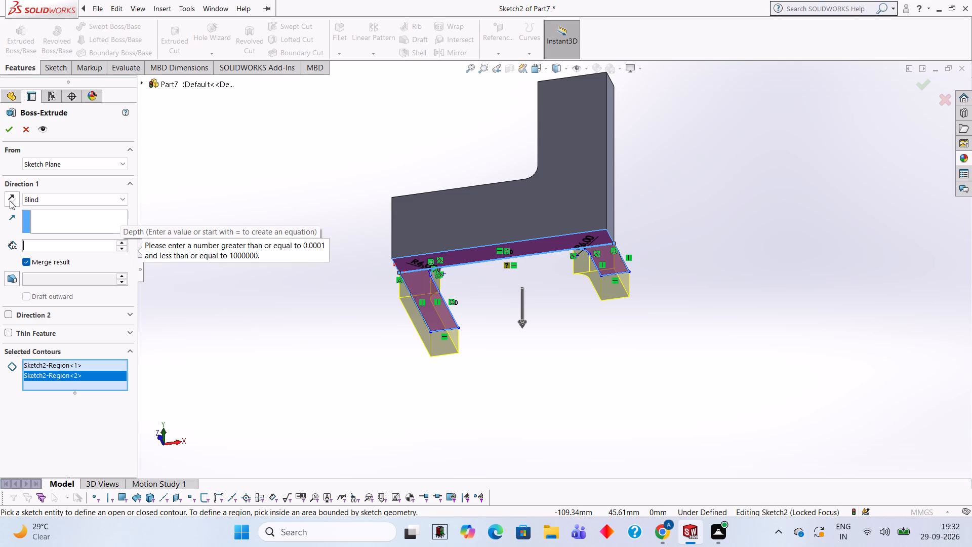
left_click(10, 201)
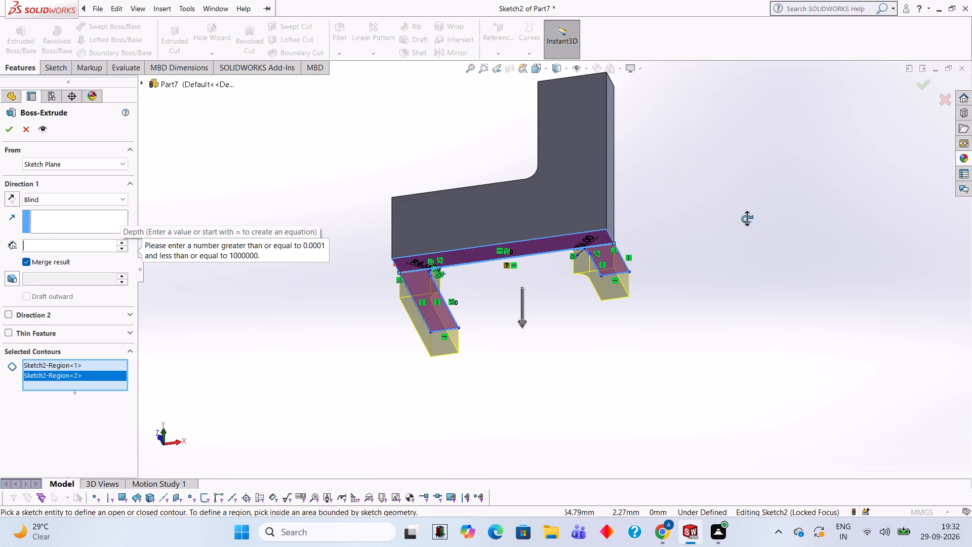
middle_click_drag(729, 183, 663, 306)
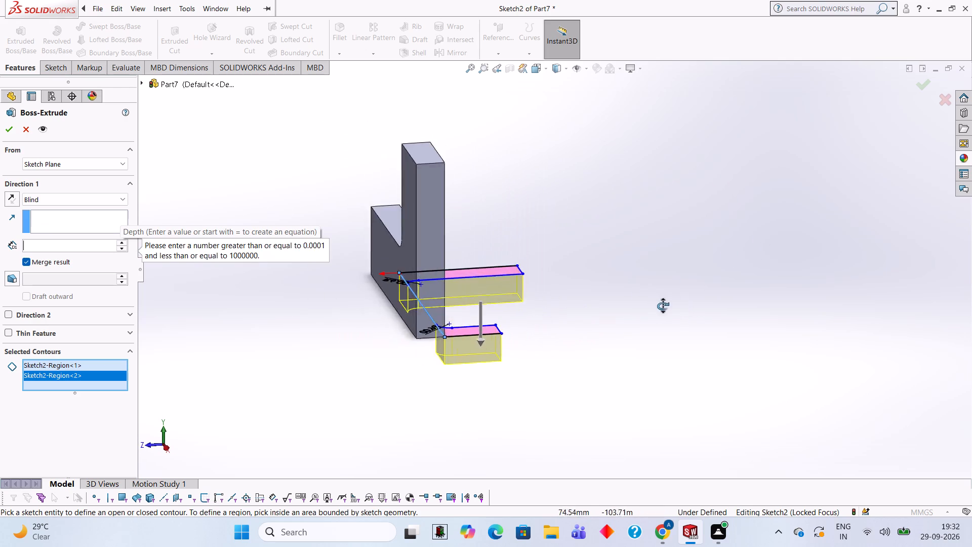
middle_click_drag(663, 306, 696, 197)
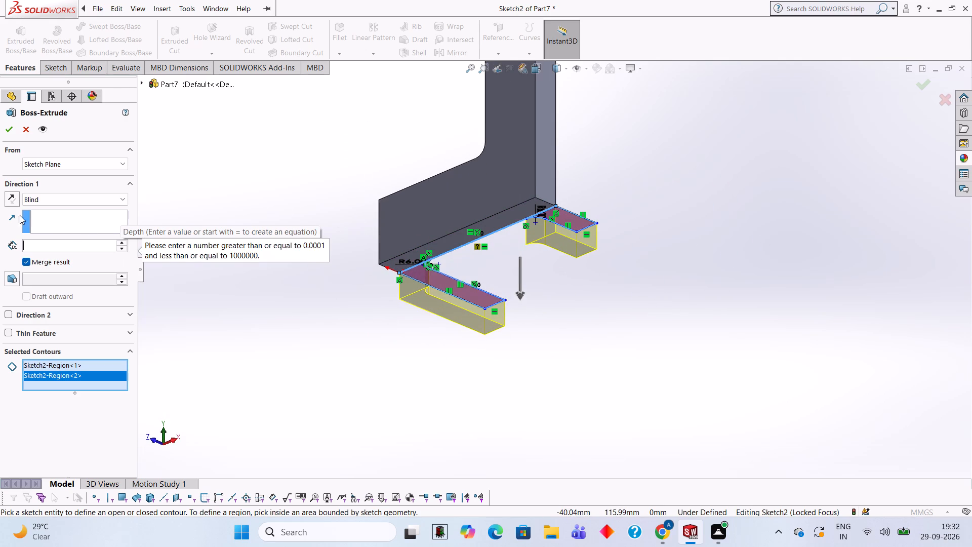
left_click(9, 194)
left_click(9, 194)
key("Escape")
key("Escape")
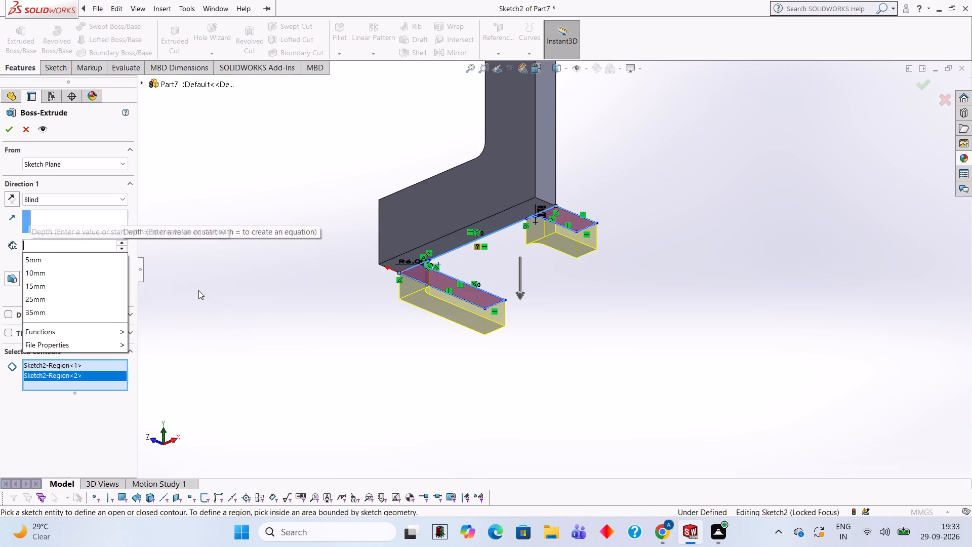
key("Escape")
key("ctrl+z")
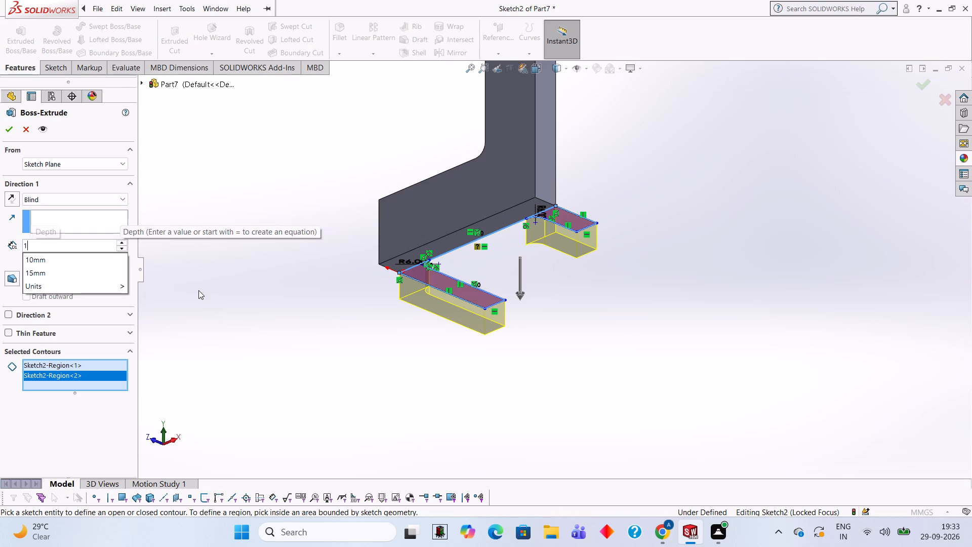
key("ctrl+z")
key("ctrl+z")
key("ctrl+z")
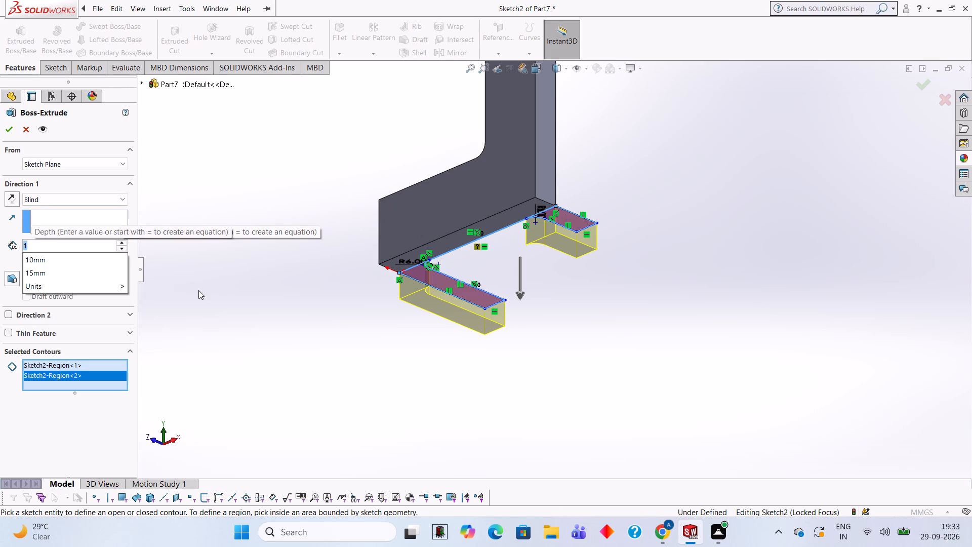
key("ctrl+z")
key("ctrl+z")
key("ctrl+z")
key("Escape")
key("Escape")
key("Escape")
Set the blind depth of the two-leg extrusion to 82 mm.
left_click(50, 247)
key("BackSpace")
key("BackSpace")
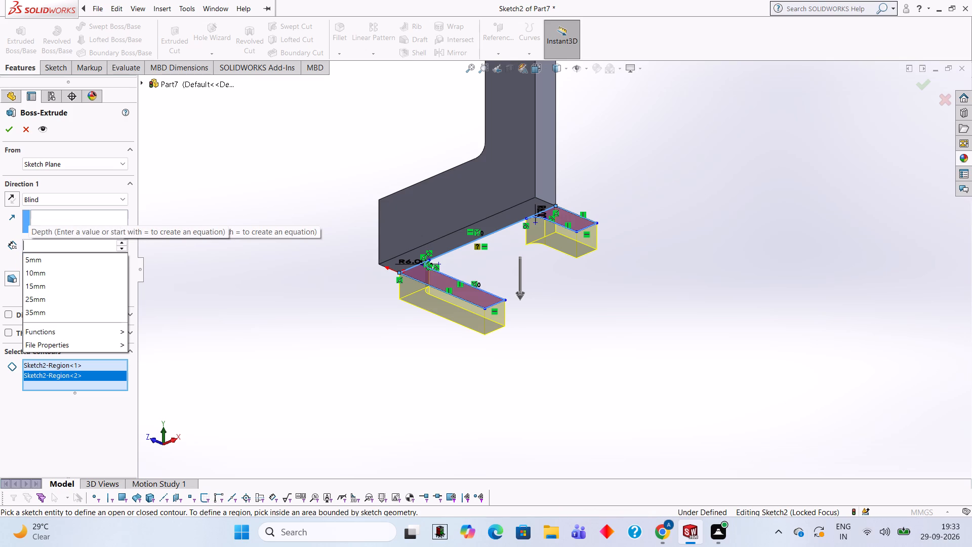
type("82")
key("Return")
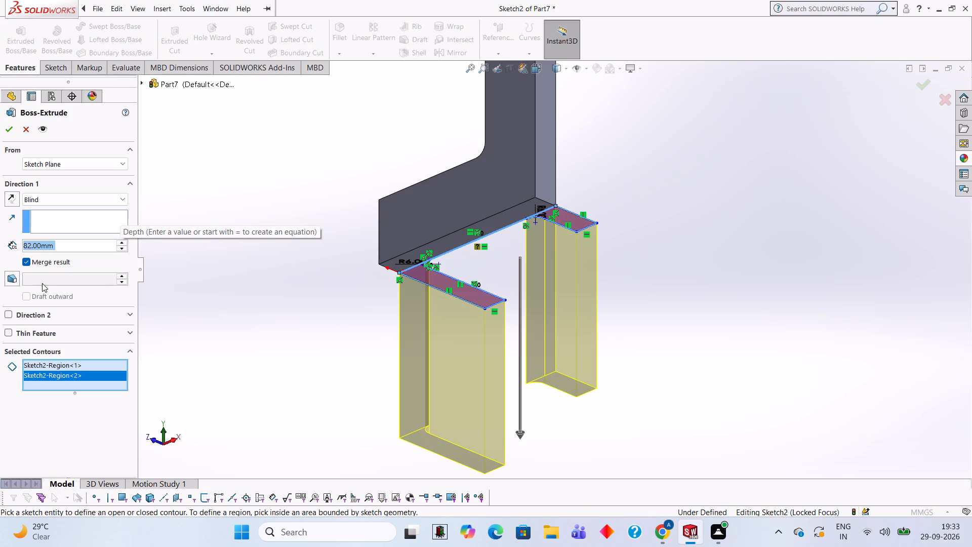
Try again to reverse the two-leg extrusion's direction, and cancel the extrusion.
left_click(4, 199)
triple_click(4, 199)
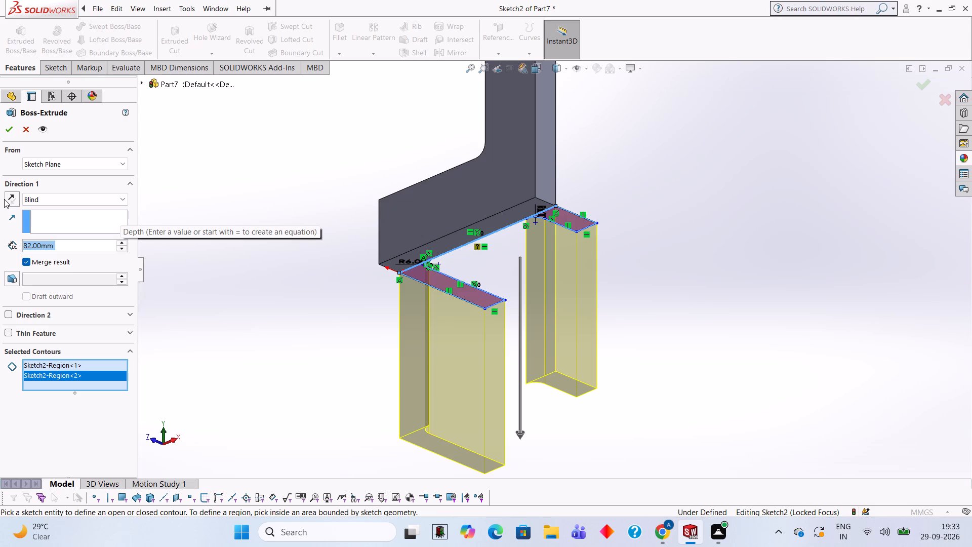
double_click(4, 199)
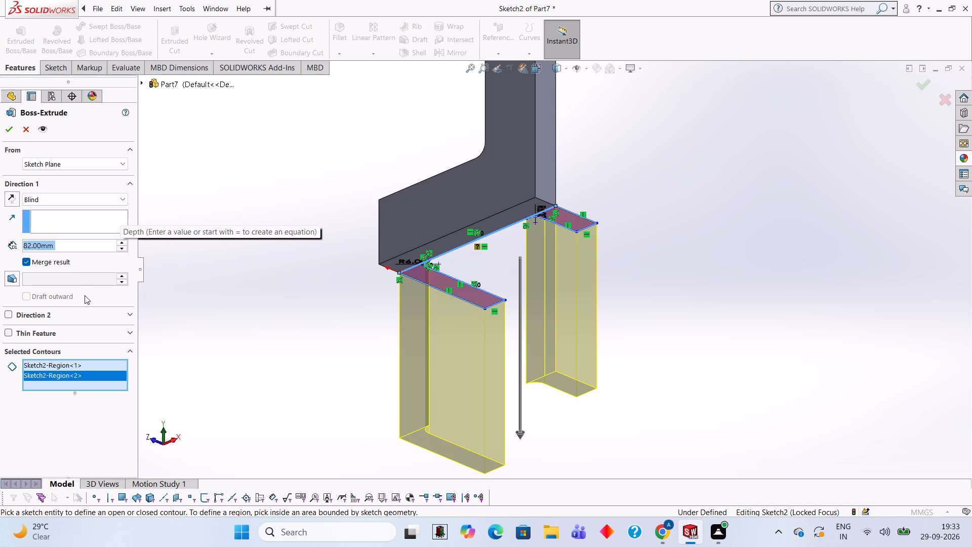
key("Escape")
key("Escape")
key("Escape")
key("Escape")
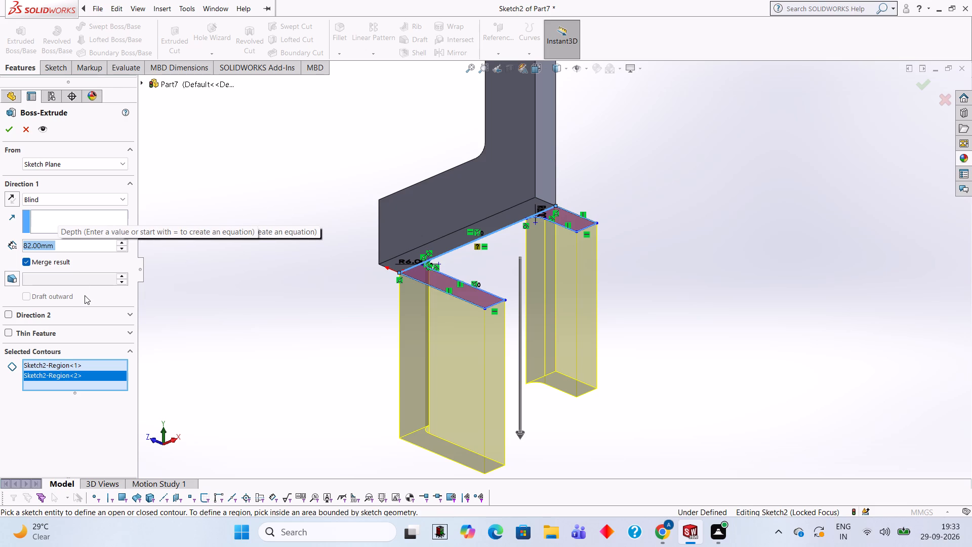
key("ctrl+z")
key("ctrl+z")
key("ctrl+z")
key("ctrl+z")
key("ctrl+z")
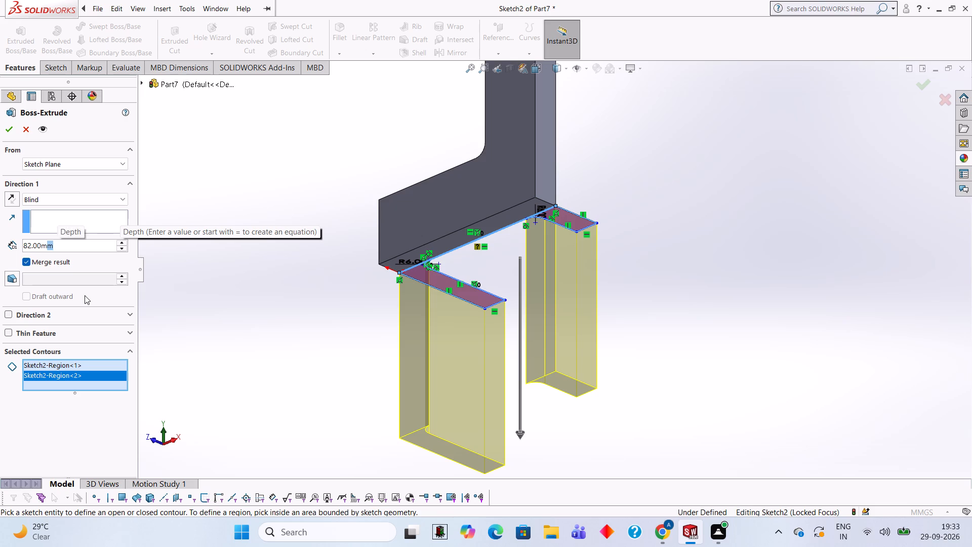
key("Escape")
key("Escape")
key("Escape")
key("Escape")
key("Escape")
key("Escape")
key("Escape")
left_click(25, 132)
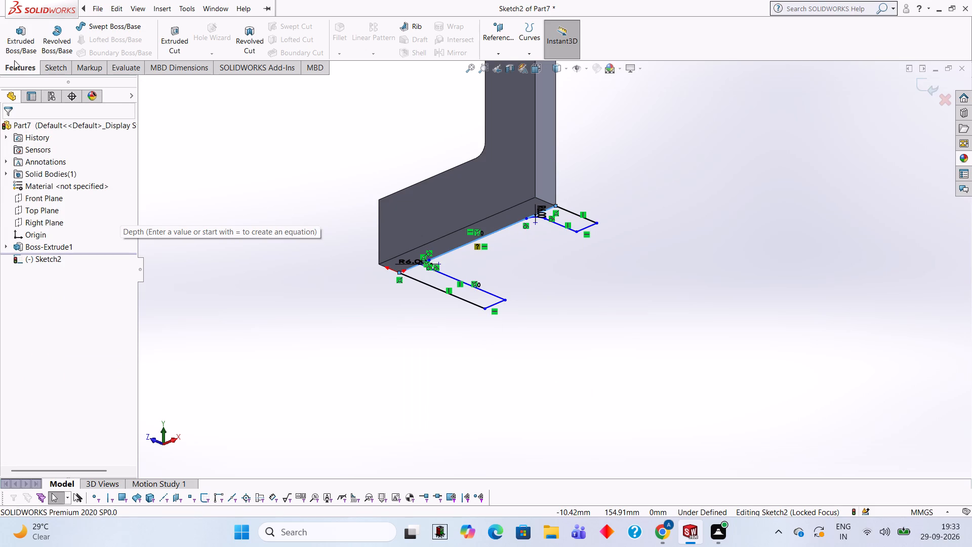
Extrude the sketch's long-leg and short-leg regions as a boss with a blind depth of 82 mm, reversed to run upward alongside the body.
left_click(20, 42)
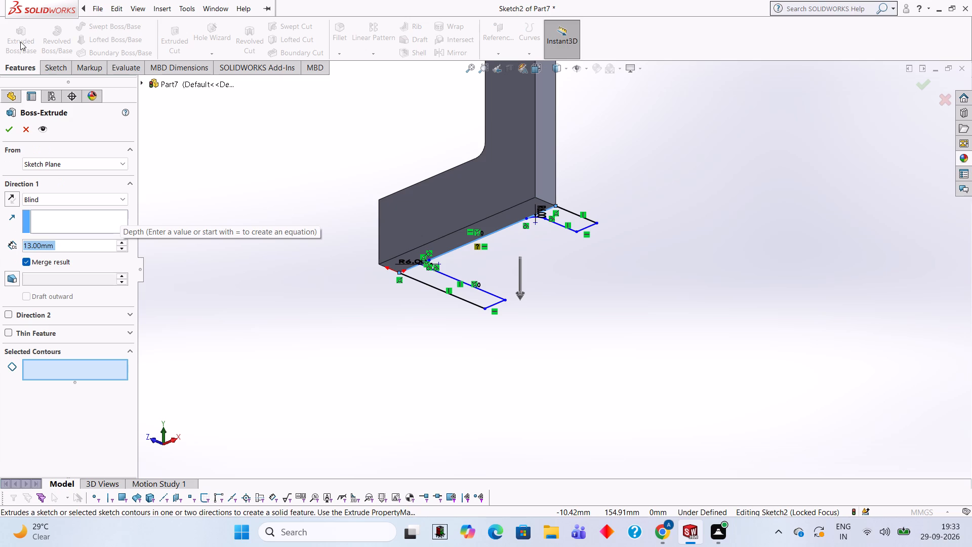
left_click(14, 202)
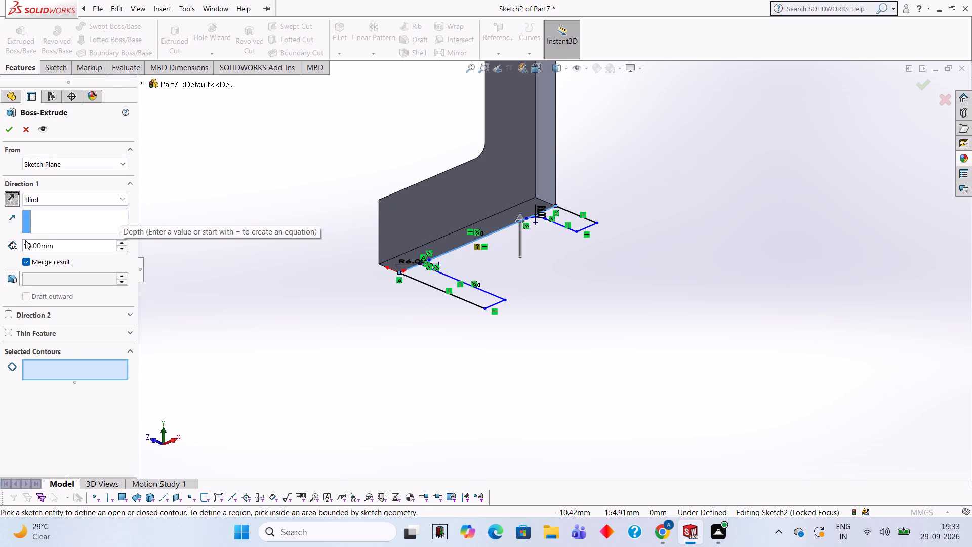
left_click(59, 251)
key("BackSpace")
key("BackSpace")
key("BackSpace")
key("BackSpace")
key("BackSpace")
key("BackSpace")
key("BackSpace")
type("82")
key("Return")
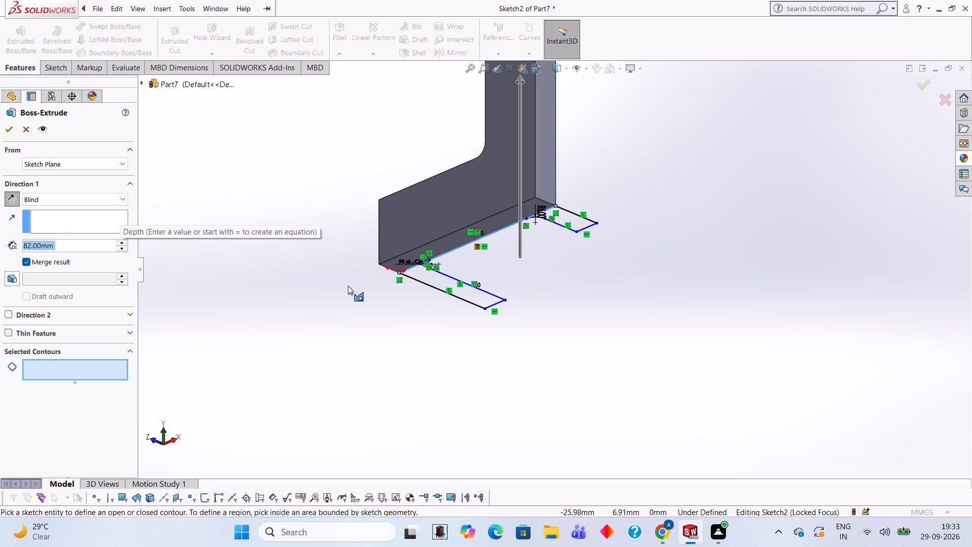
left_click(425, 280)
left_click(563, 215)
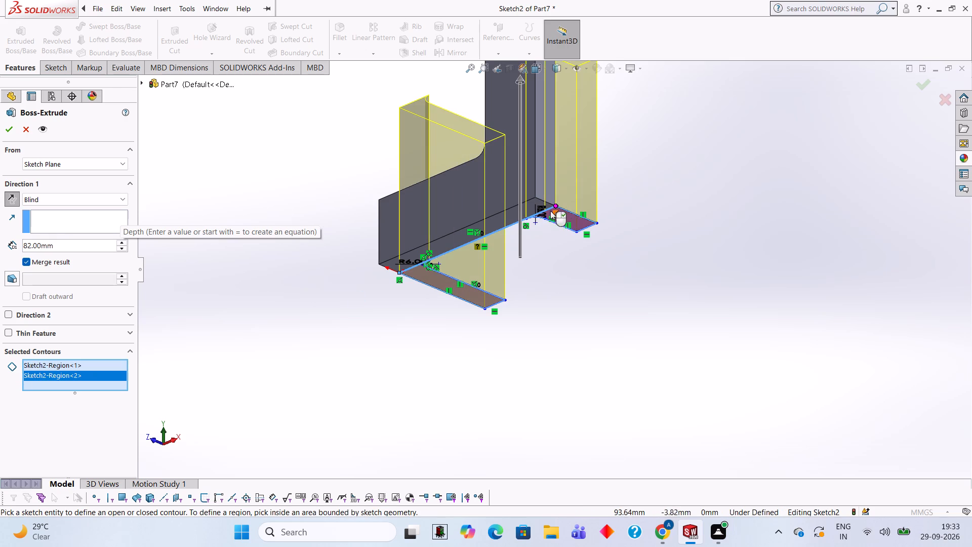
middle_click_drag(521, 236, 580, 211)
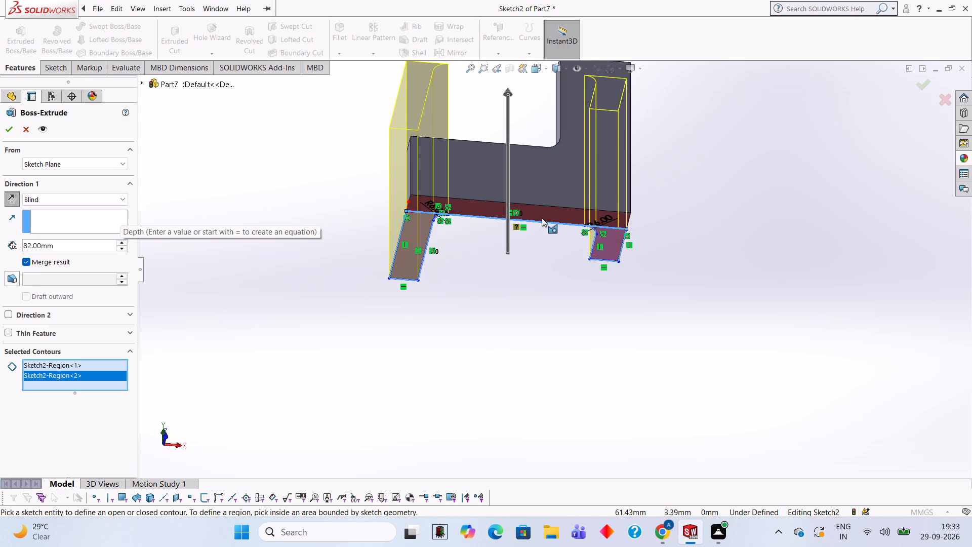
middle_click_drag(663, 147, 558, 254)
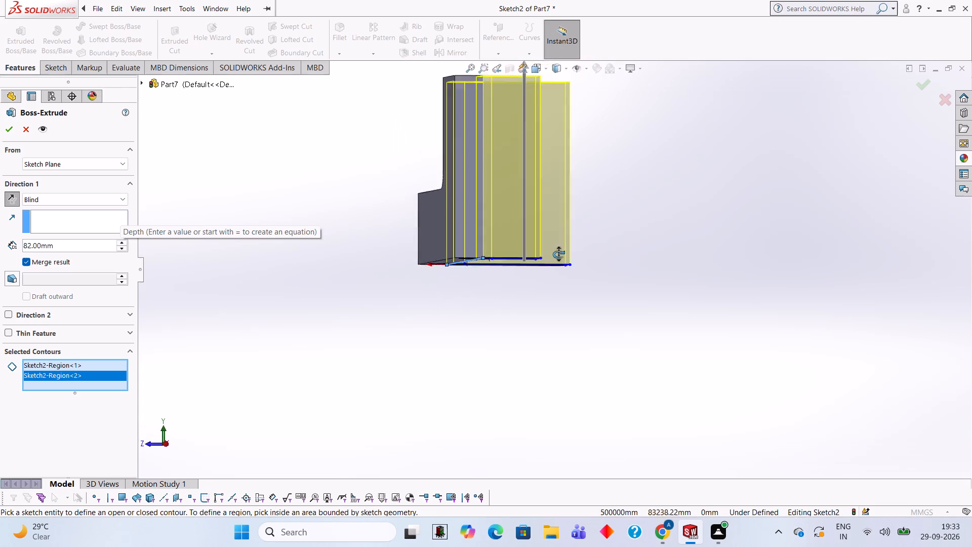
middle_click_drag(558, 254, 557, 277)
left_click(5, 135)
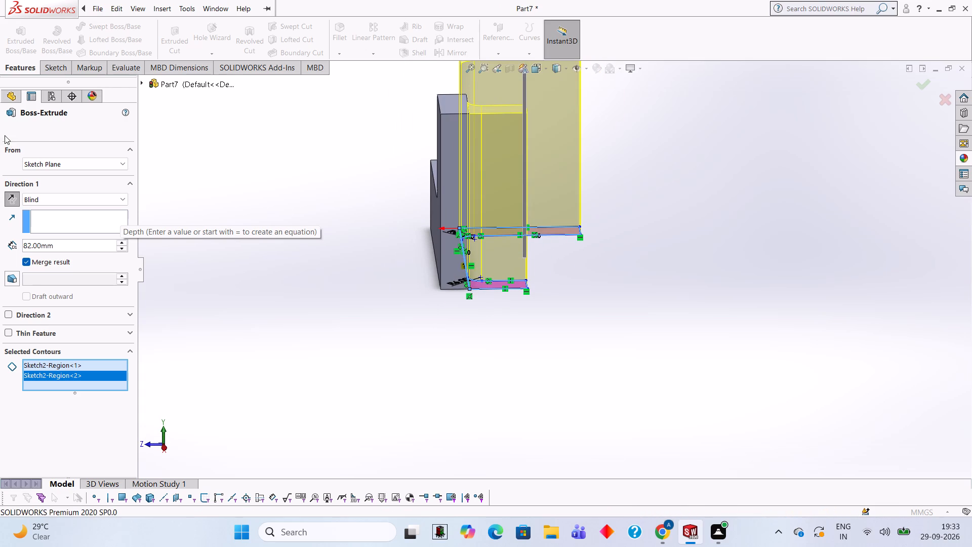
left_click(279, 217)
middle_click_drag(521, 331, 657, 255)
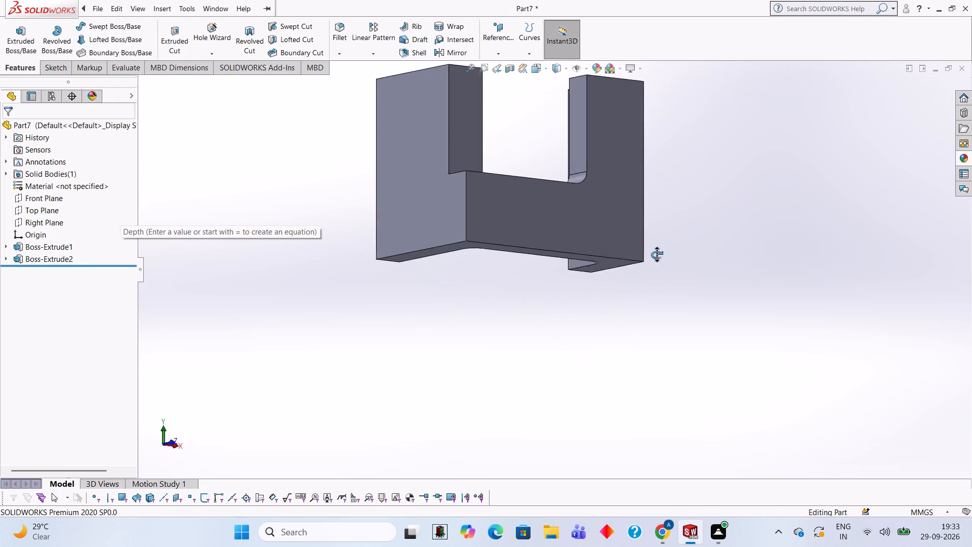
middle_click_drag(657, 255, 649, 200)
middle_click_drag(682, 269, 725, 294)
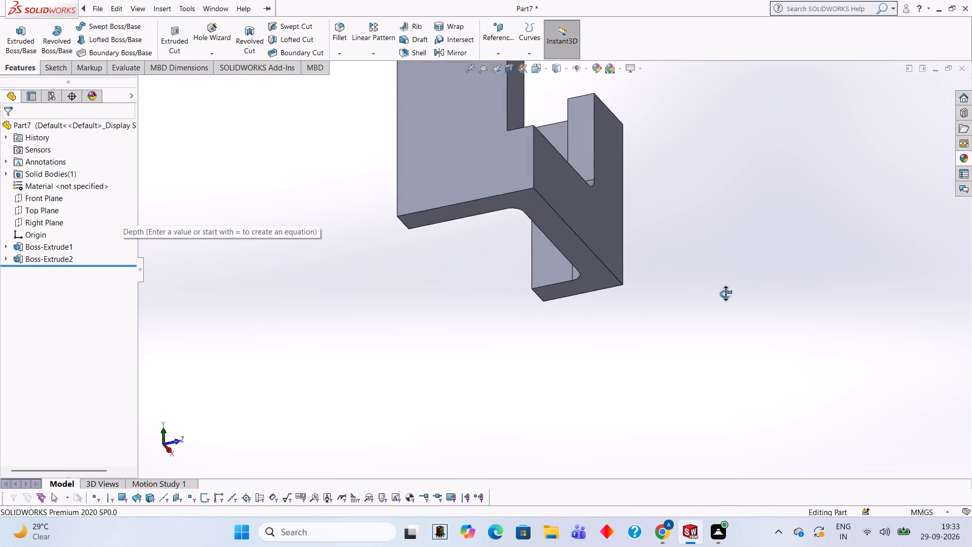
Start a sketch on the body's L-shaped side face and draw a 9 mm vertical line up from the long edge's bottom corner.
middle_click_drag(725, 294, 607, 396)
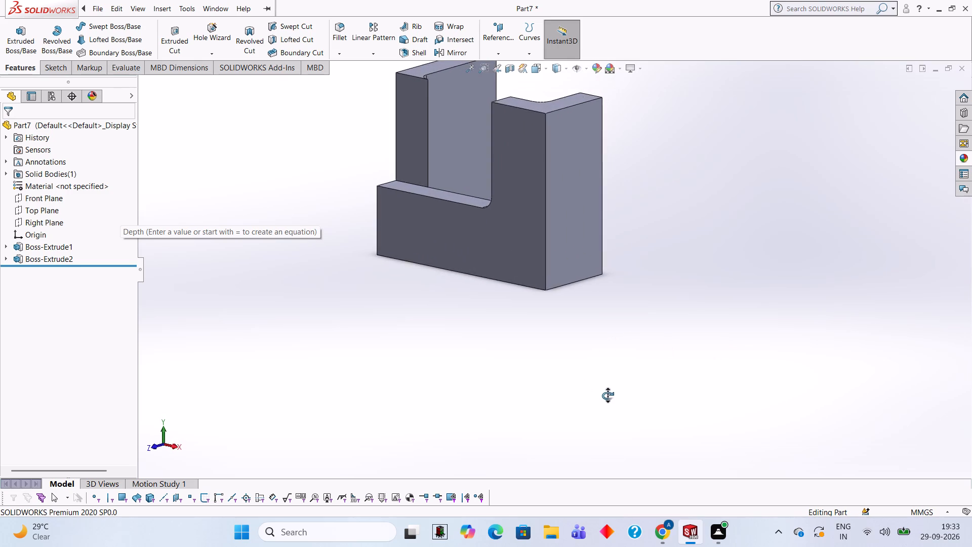
middle_click_drag(607, 396, 653, 418)
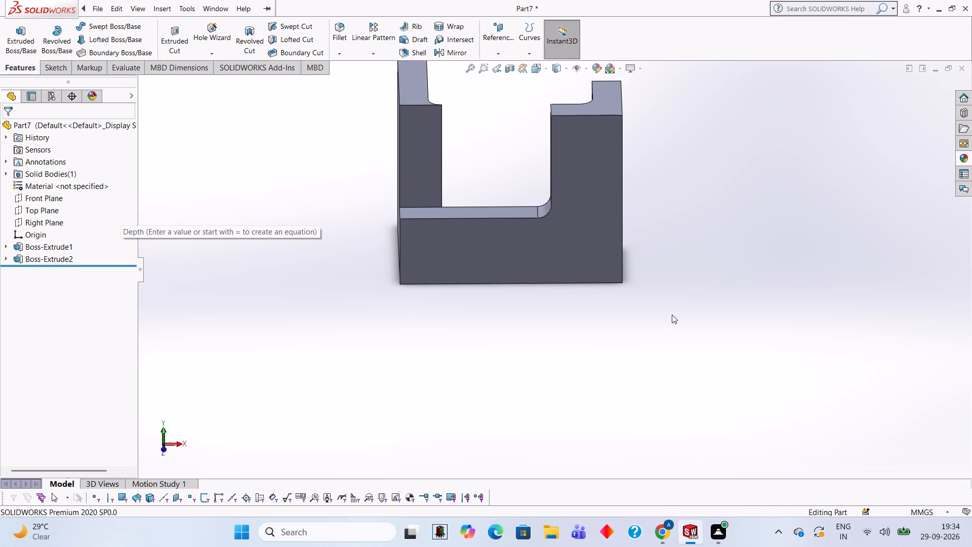
middle_click_drag(673, 284, 508, 255)
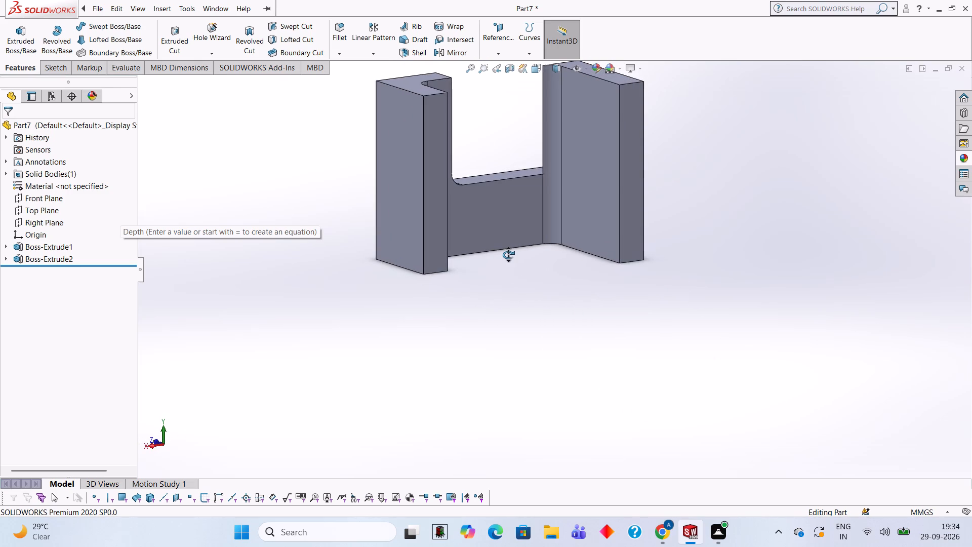
middle_click_drag(508, 255, 737, 312)
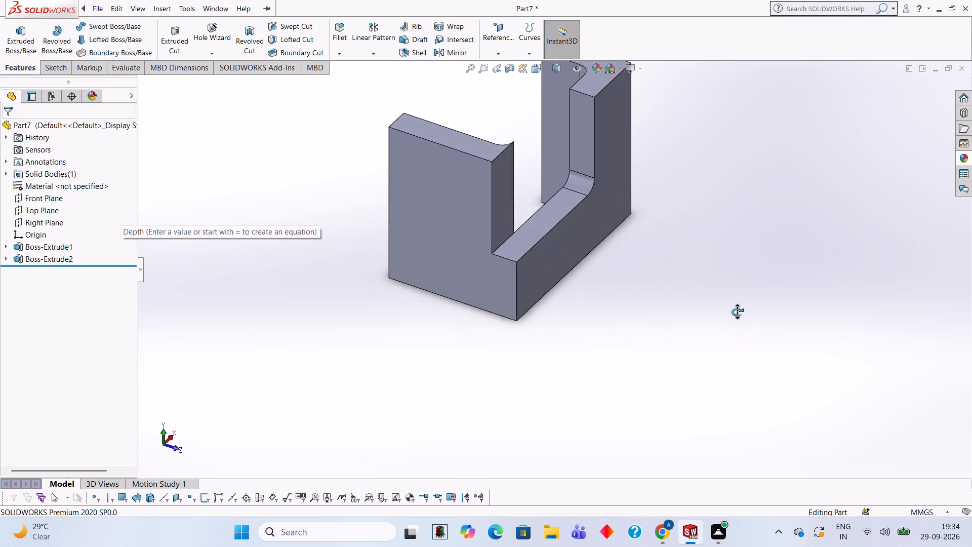
middle_click_drag(737, 312, 767, 256)
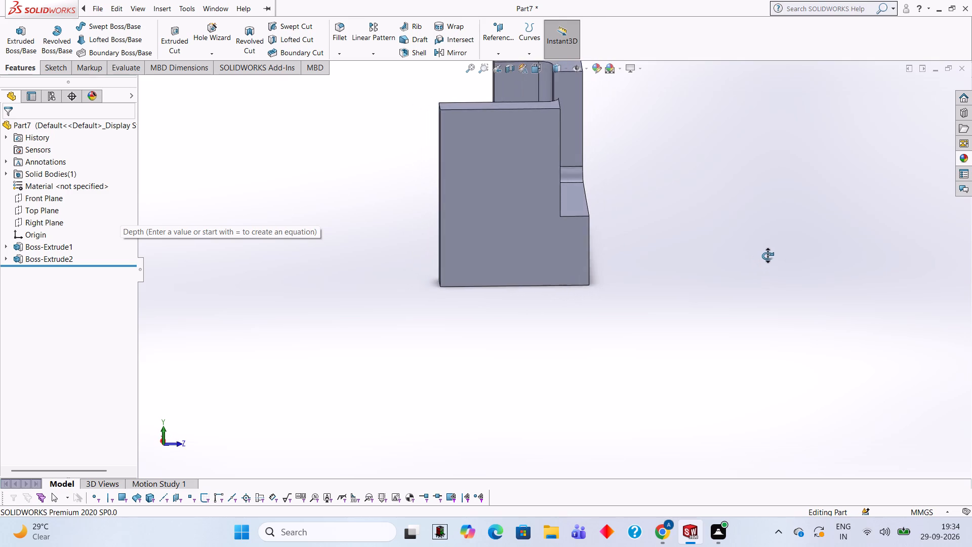
middle_click_drag(767, 256, 777, 261)
left_click(491, 200)
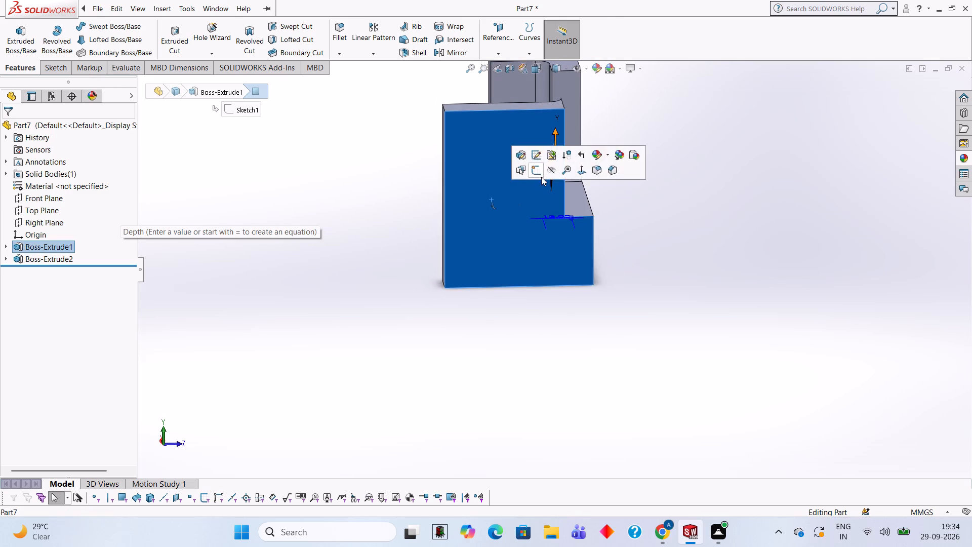
left_click(538, 175)
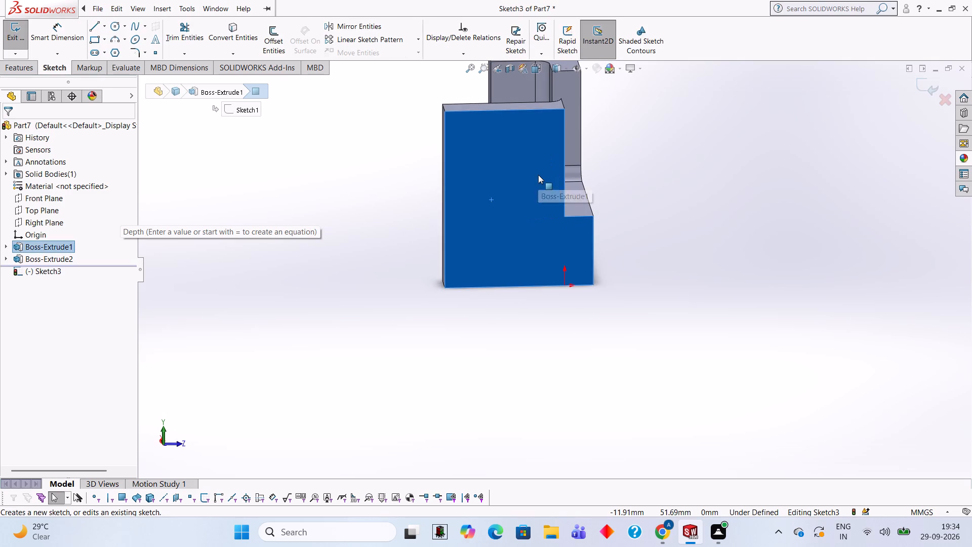
key("ctrl+8")
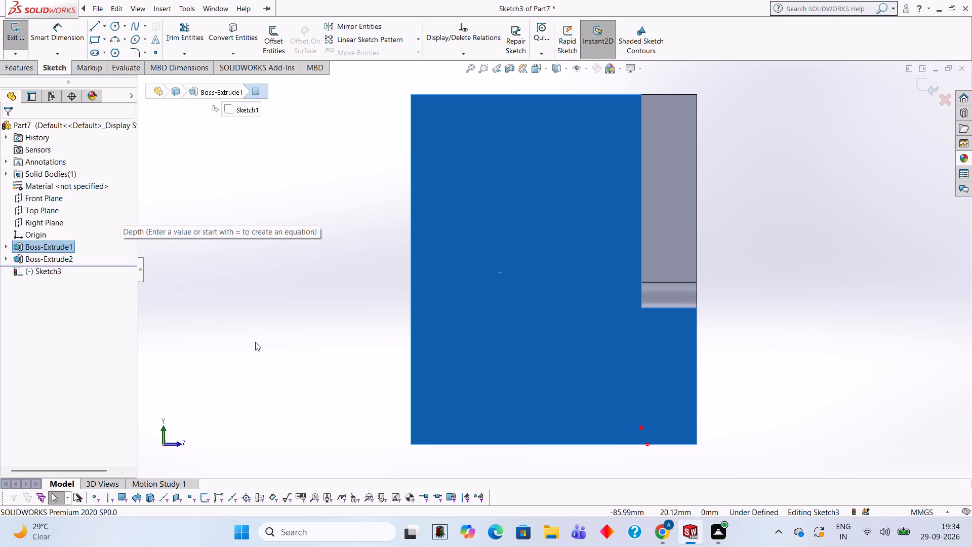
left_click(94, 27)
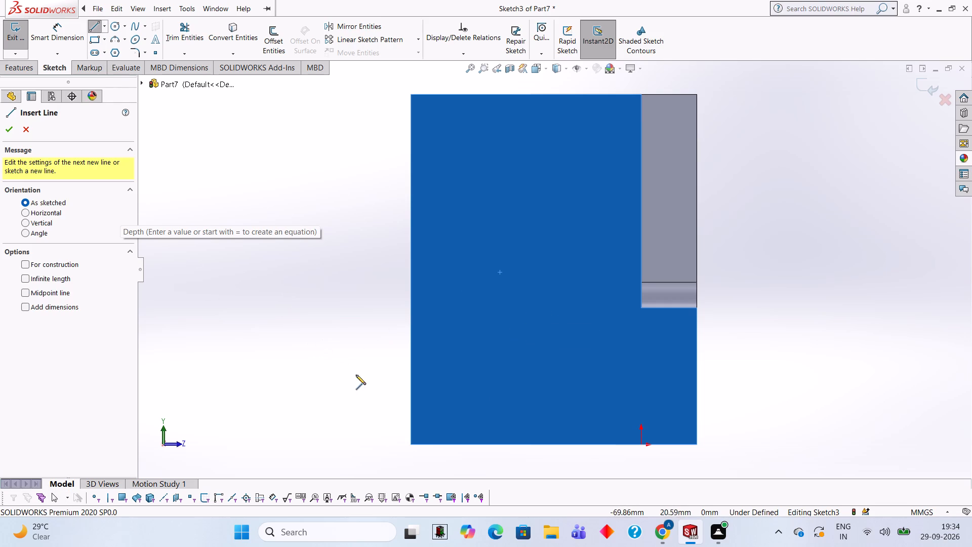
left_click(411, 445)
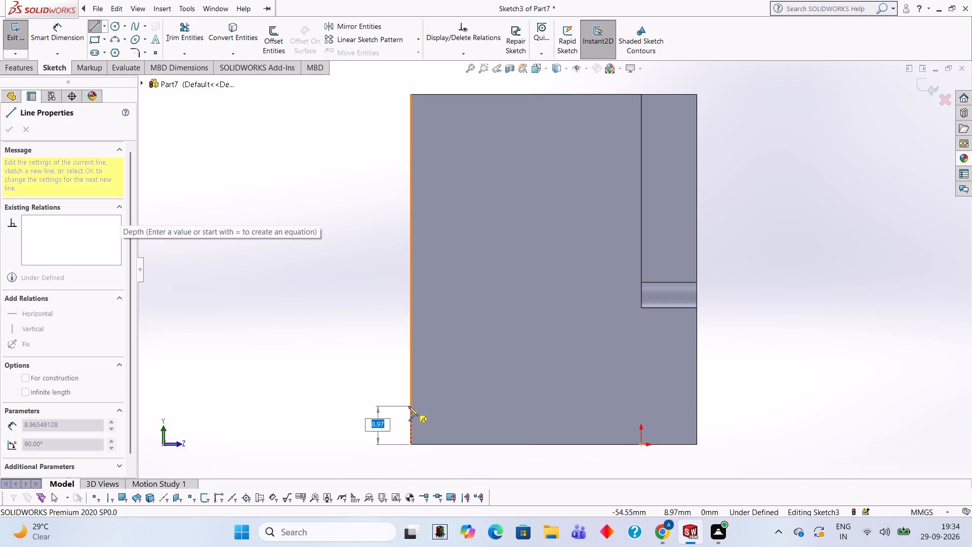
key("9")
key("Return")
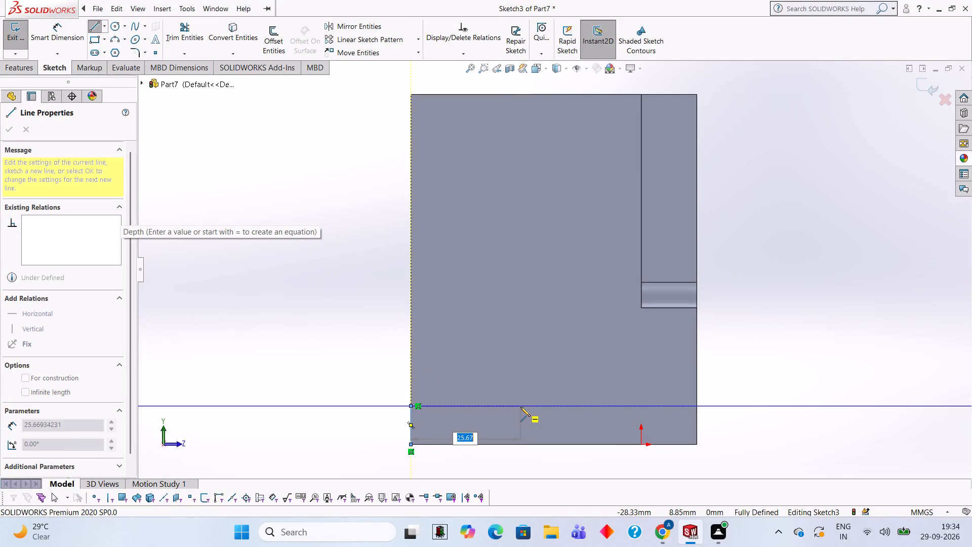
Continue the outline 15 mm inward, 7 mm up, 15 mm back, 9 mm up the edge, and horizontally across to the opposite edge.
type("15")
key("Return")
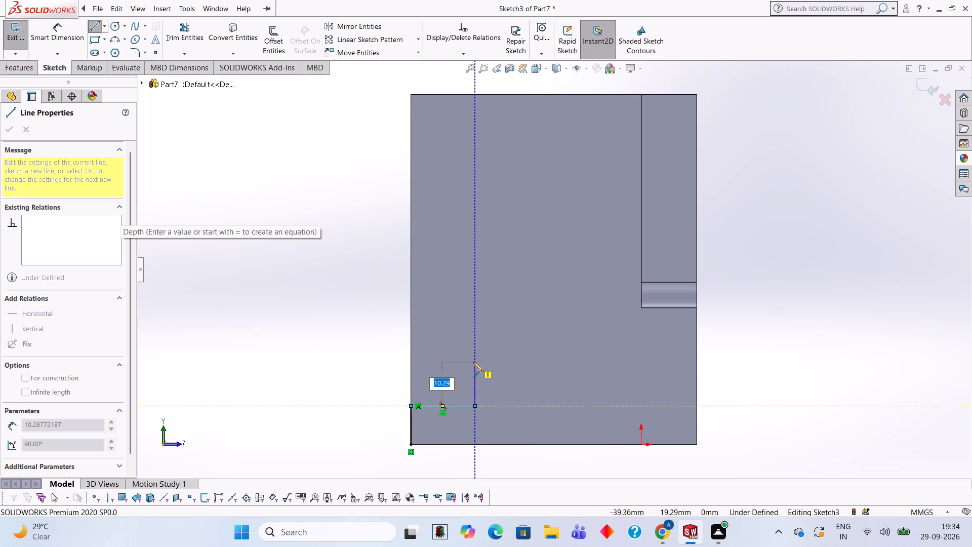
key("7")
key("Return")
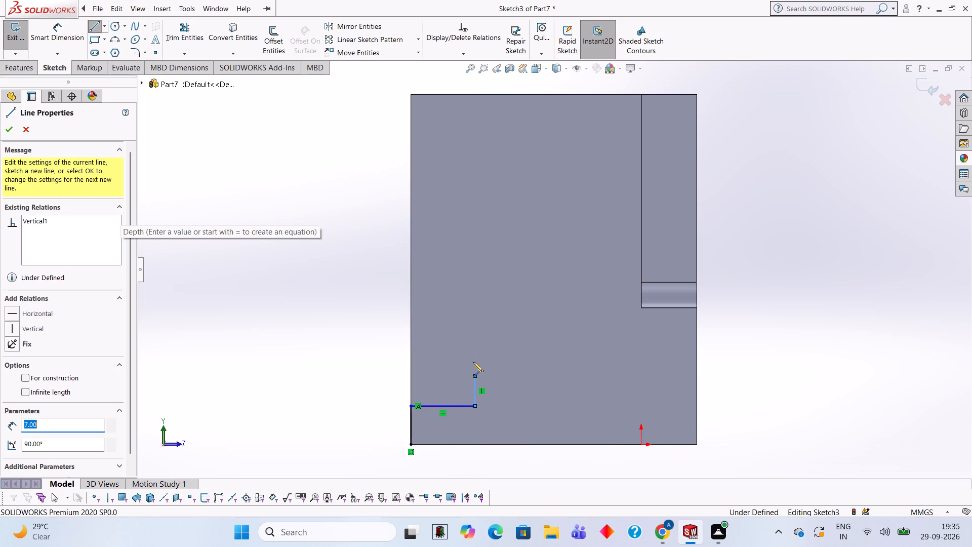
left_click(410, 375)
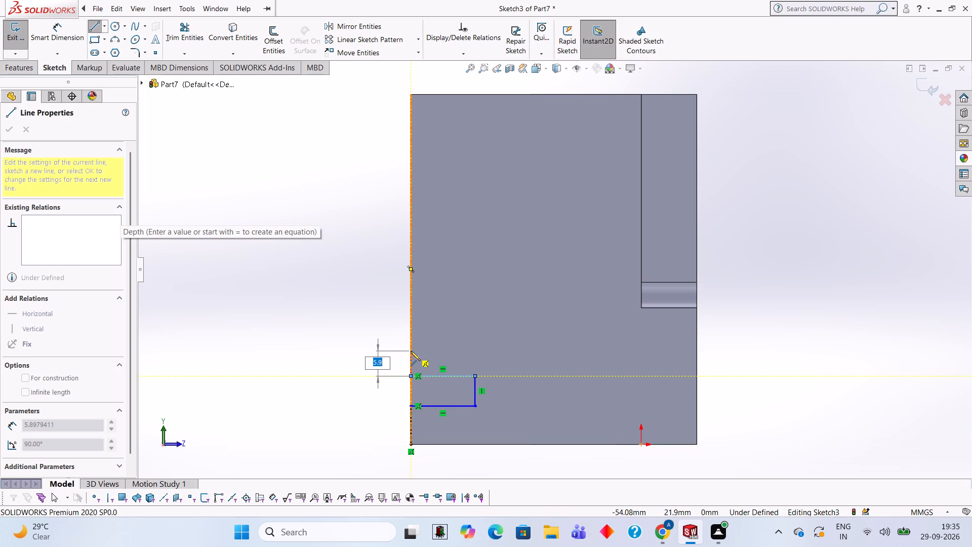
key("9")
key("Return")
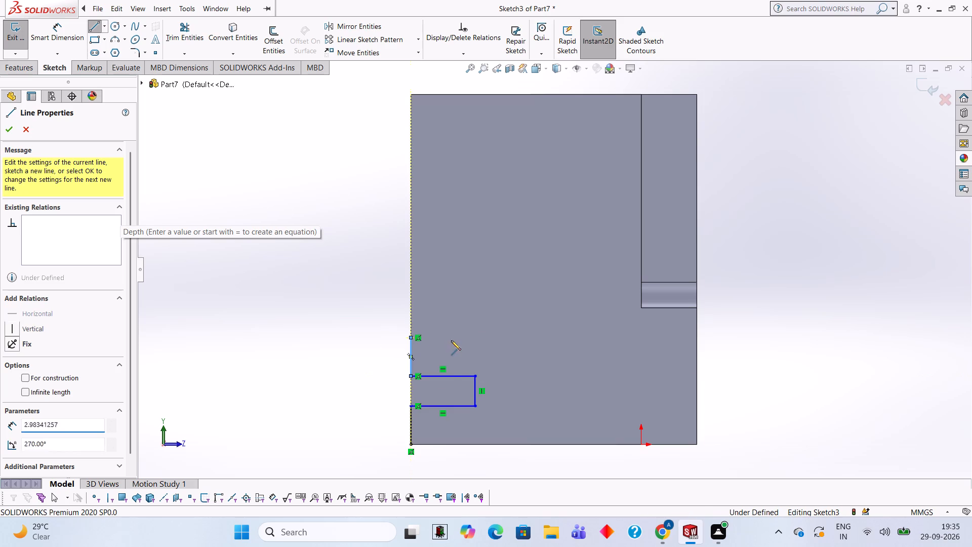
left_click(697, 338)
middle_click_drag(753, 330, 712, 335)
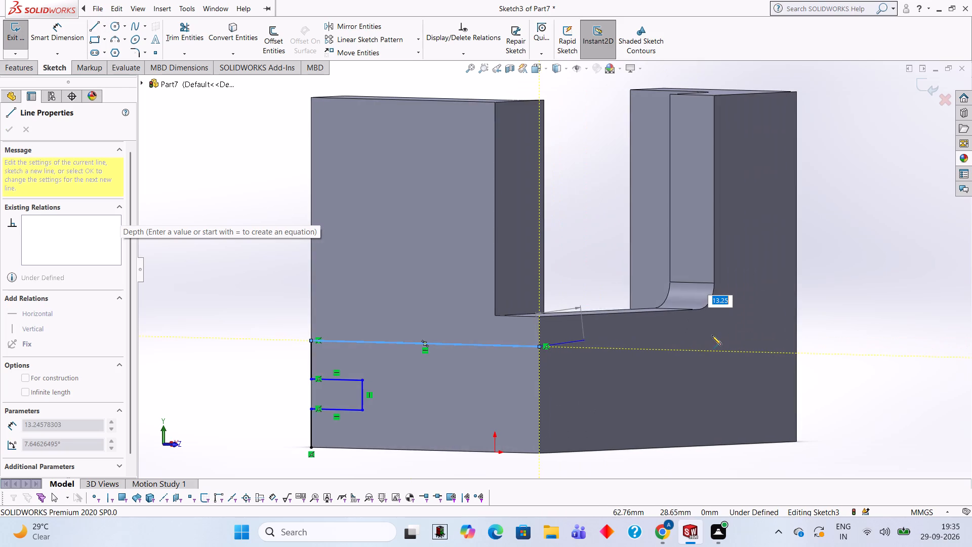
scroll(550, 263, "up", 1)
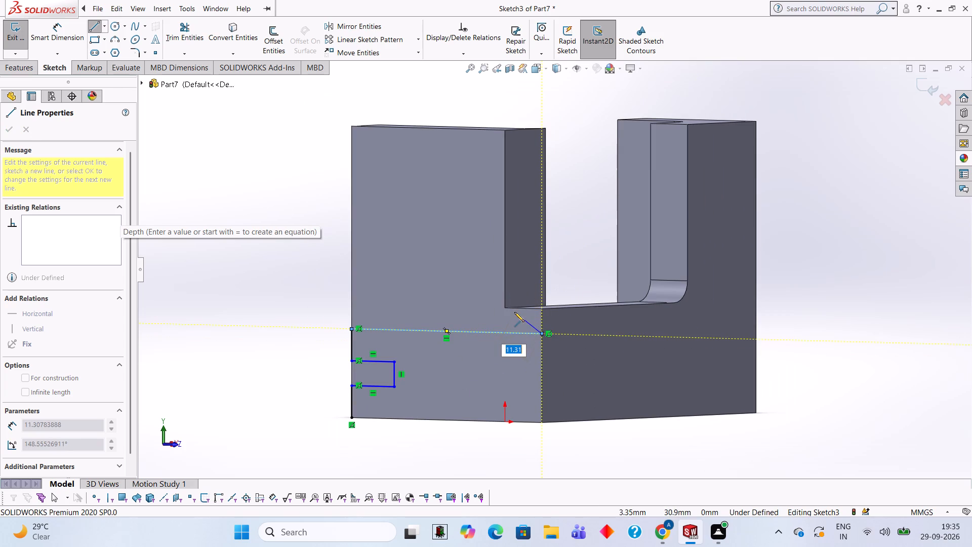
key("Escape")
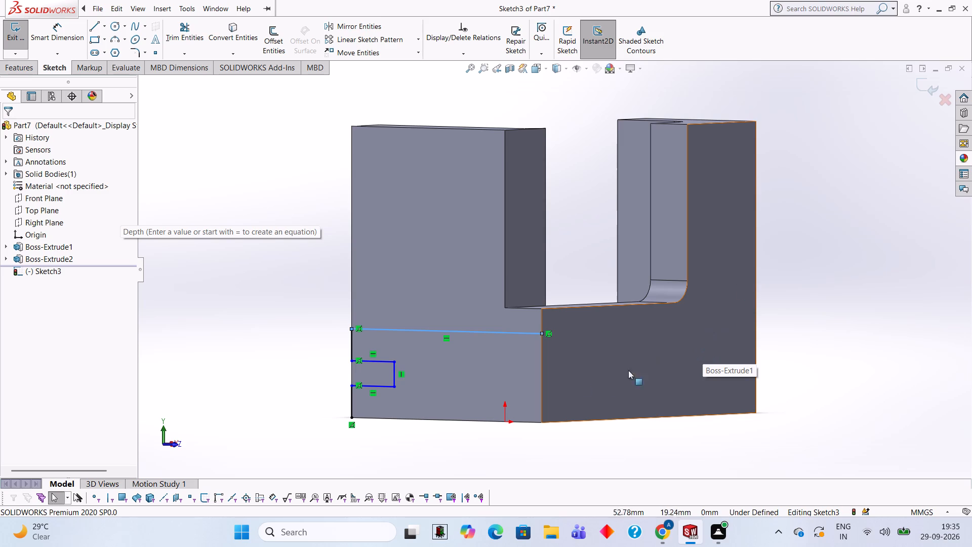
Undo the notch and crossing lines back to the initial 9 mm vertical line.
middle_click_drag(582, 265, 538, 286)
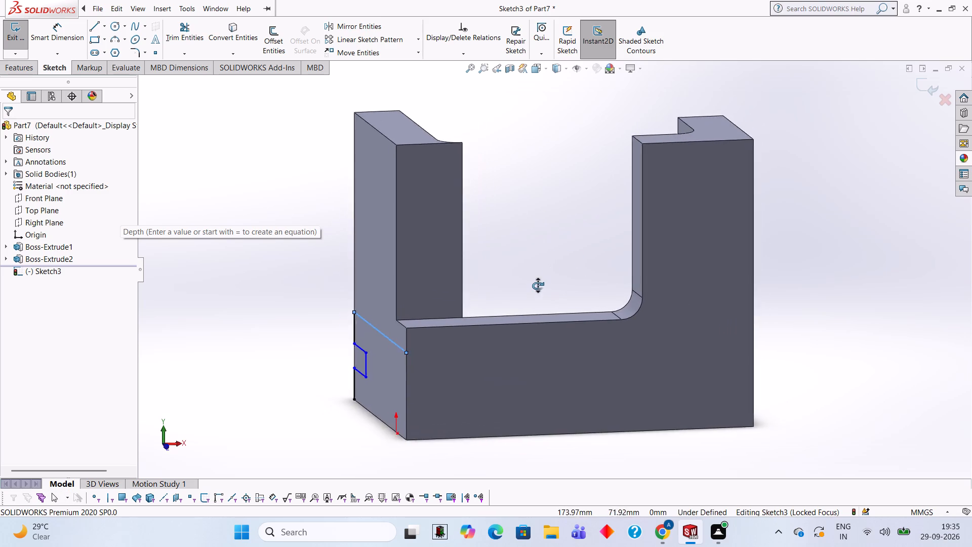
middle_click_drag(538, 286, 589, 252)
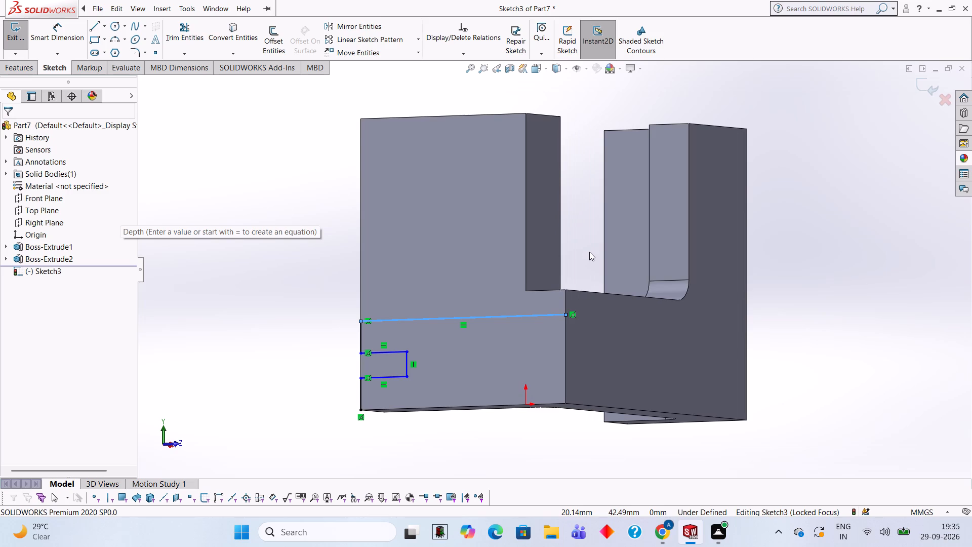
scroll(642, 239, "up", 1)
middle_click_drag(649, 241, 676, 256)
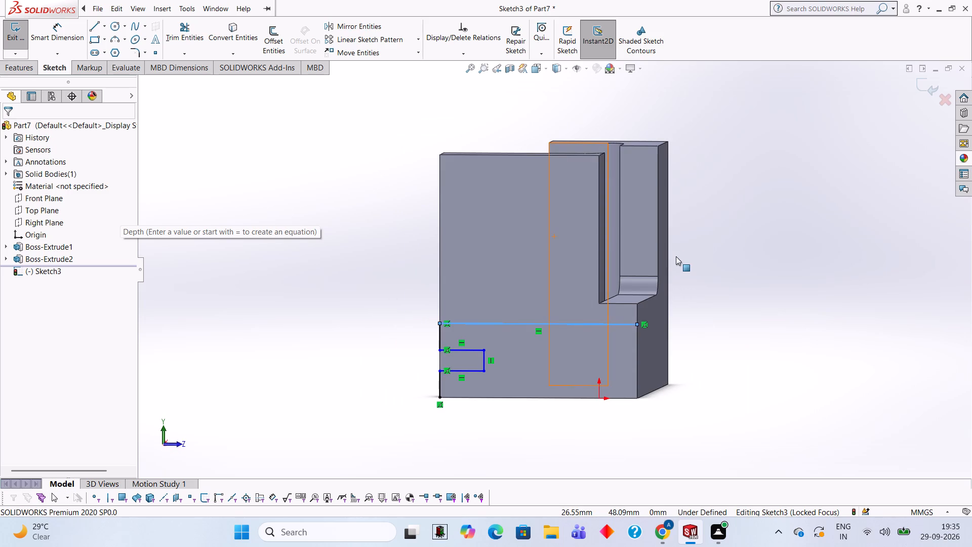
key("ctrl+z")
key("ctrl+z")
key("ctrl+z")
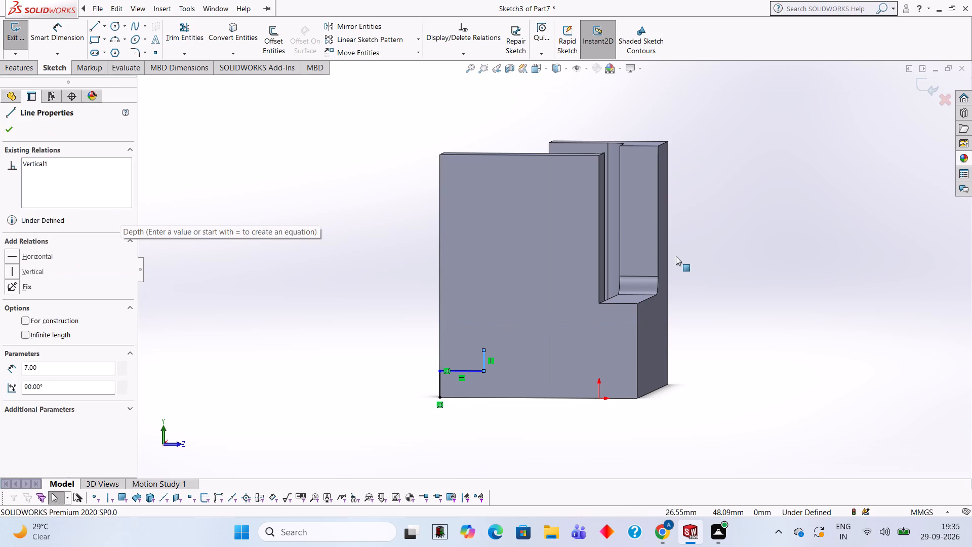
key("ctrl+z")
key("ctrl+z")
Draw a 15 mm horizontal line inward from the top end of the 9 mm line.
middle_click_drag(686, 261, 705, 261)
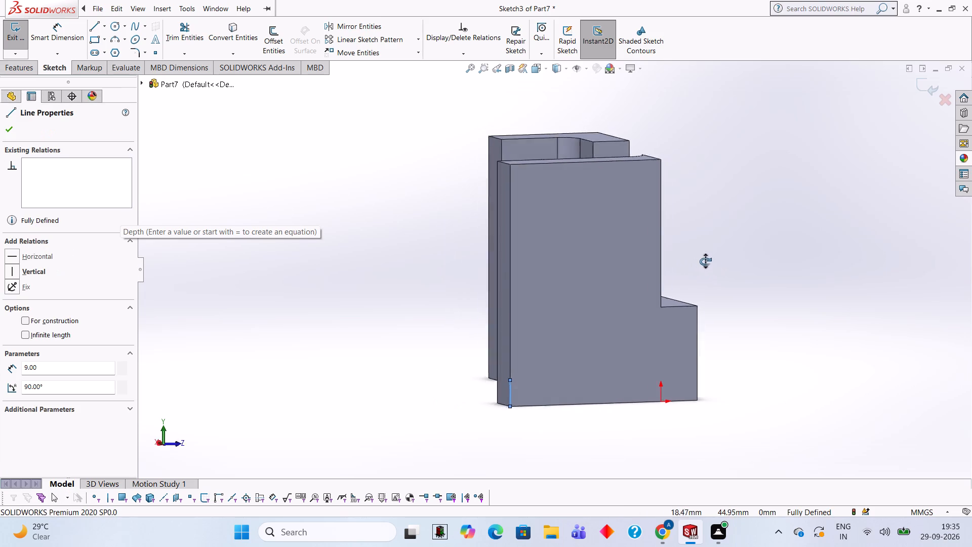
middle_click_drag(705, 261, 703, 251)
scroll(570, 289, "down", 2)
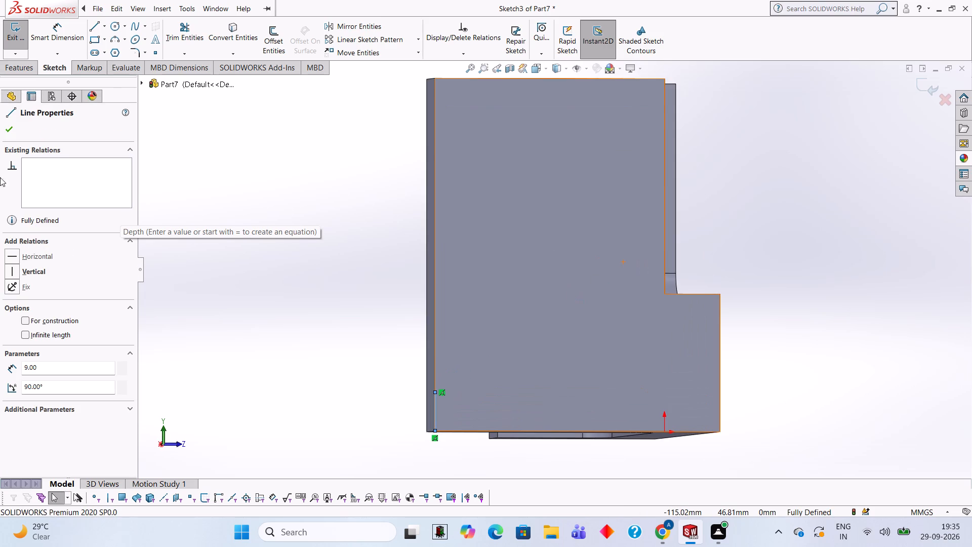
left_click(90, 20)
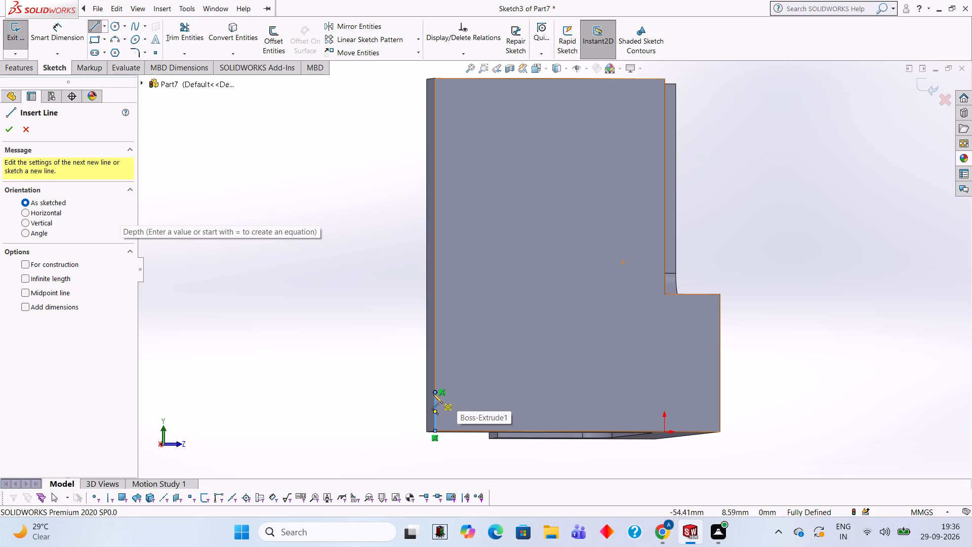
left_click(433, 393)
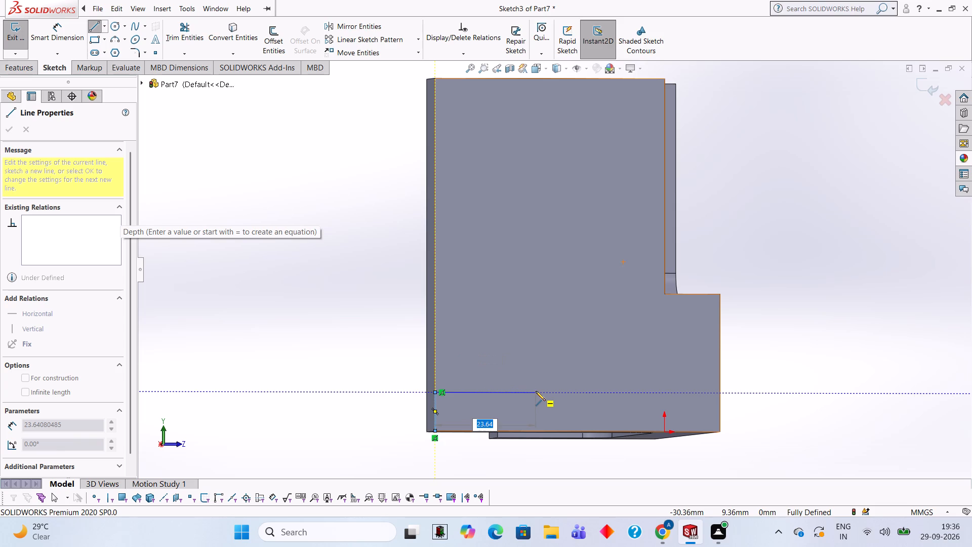
type("15")
key("Return")
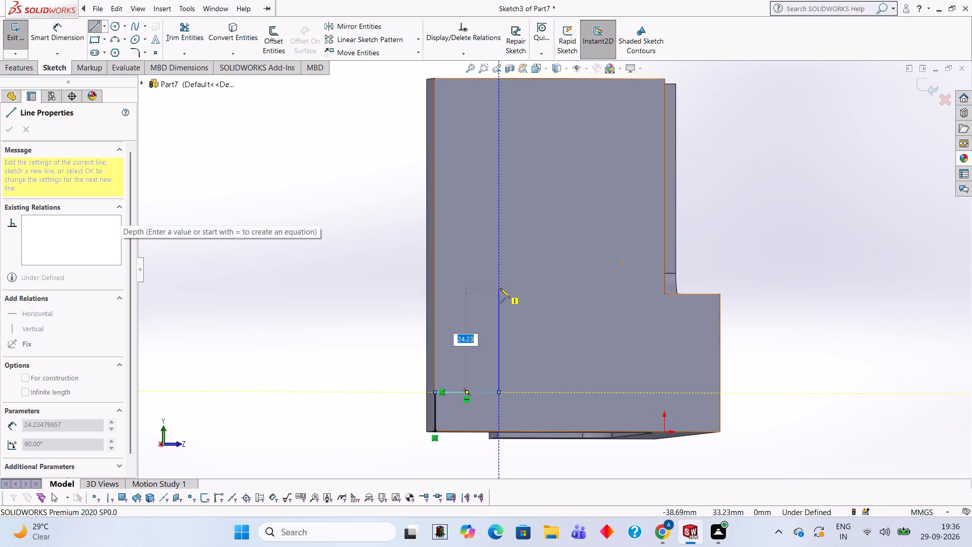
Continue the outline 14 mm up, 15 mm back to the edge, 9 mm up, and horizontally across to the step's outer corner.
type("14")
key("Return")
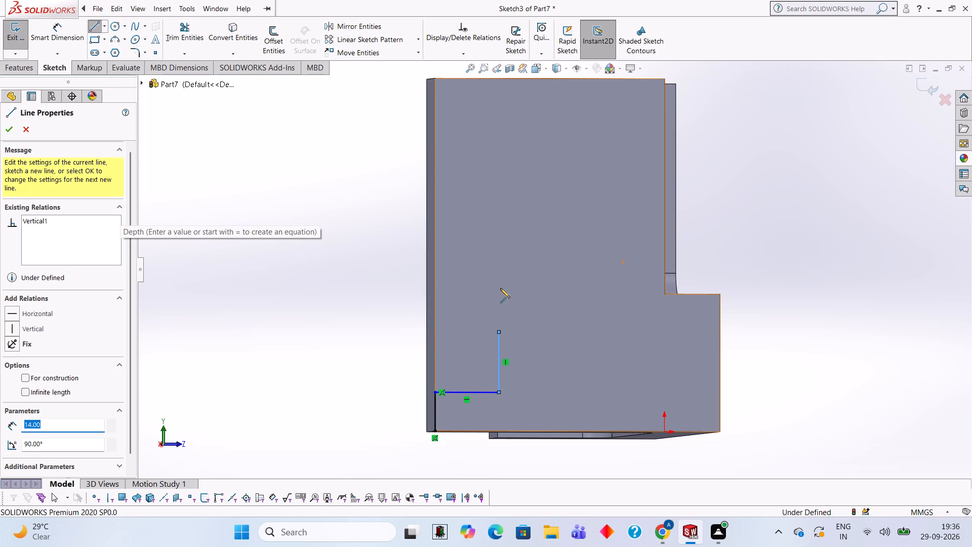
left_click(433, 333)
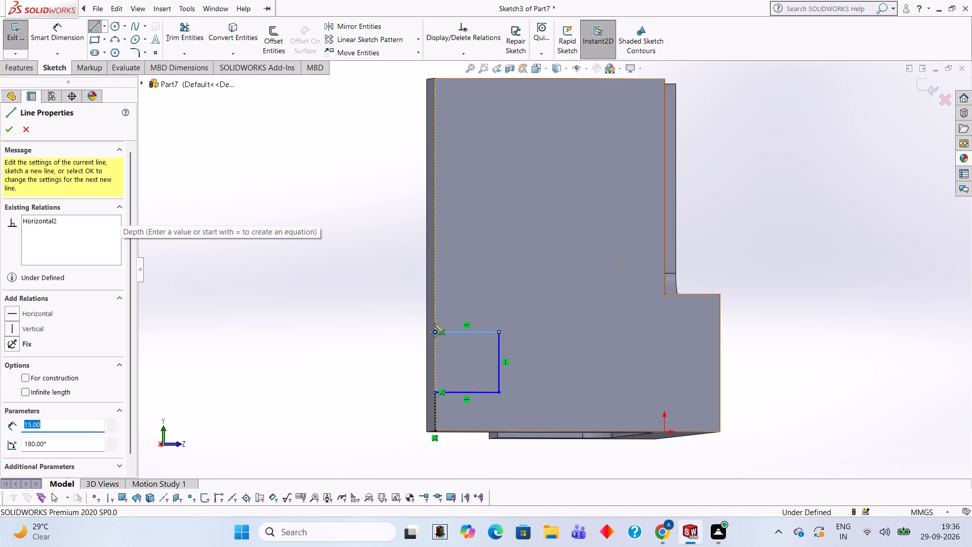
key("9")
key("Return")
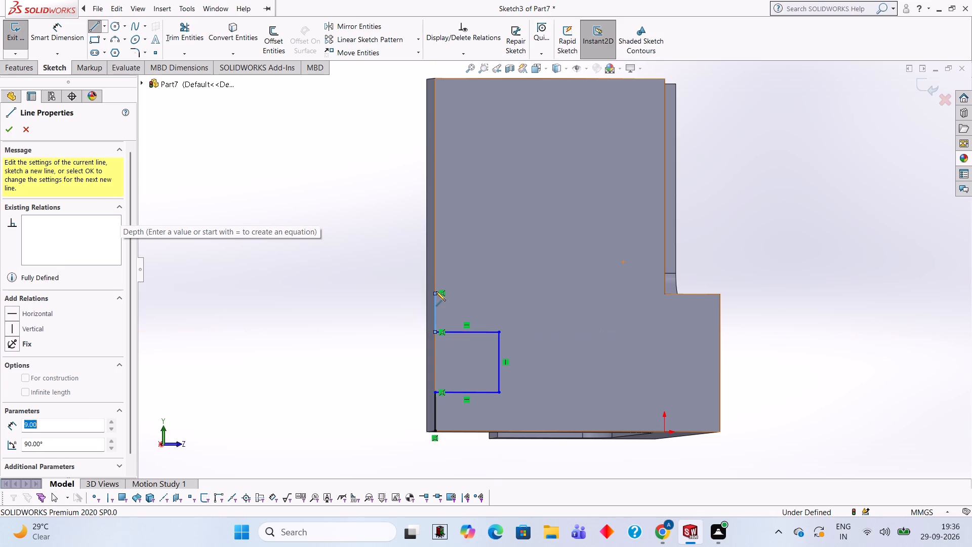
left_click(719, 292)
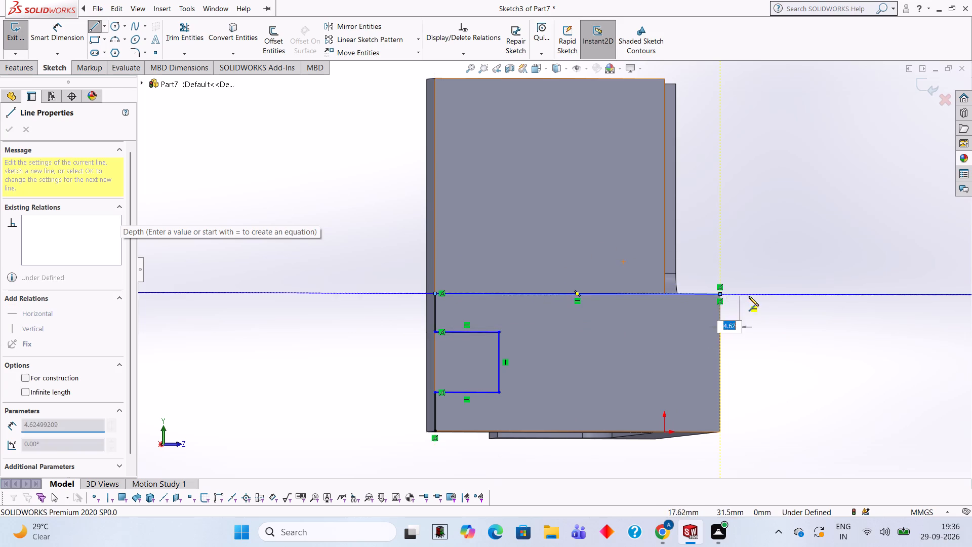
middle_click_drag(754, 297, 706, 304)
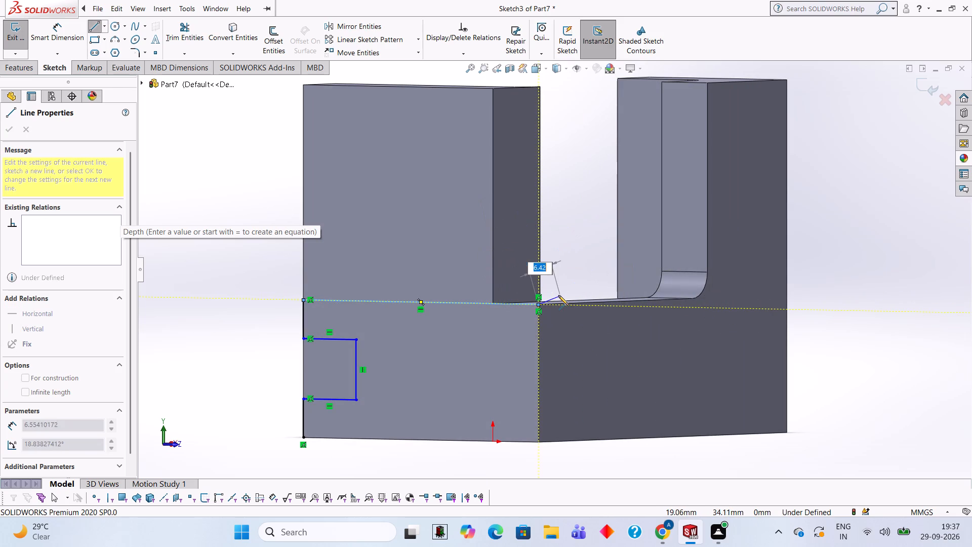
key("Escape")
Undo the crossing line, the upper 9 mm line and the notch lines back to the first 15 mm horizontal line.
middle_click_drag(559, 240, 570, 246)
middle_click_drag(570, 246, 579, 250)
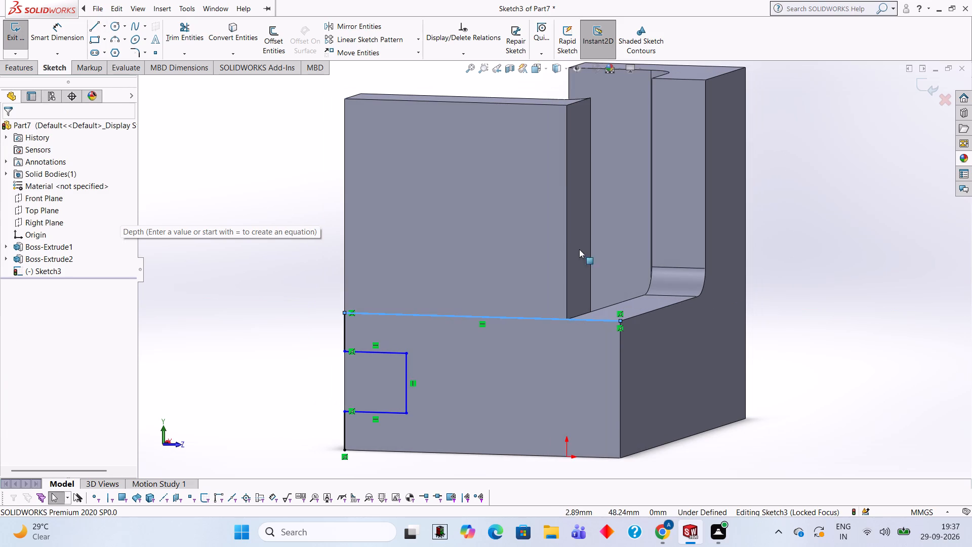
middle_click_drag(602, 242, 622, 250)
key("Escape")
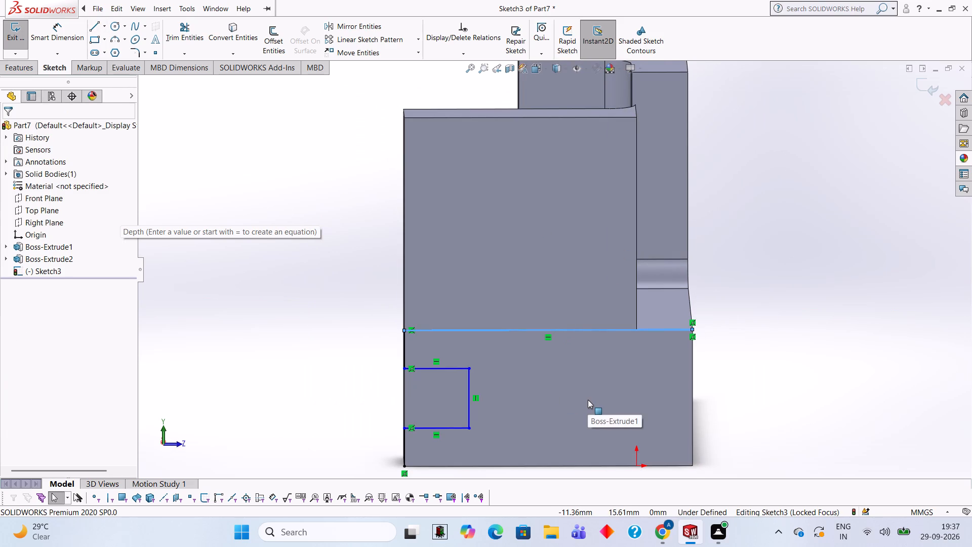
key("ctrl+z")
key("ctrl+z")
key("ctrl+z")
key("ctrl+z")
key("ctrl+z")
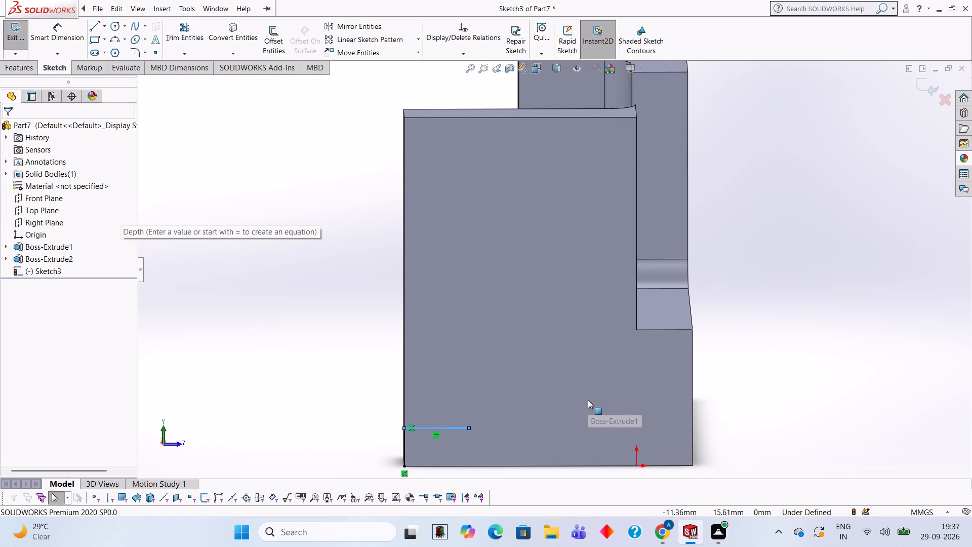
Undo the remaining outline lines and exit the empty sketch.
key("ctrl+z")
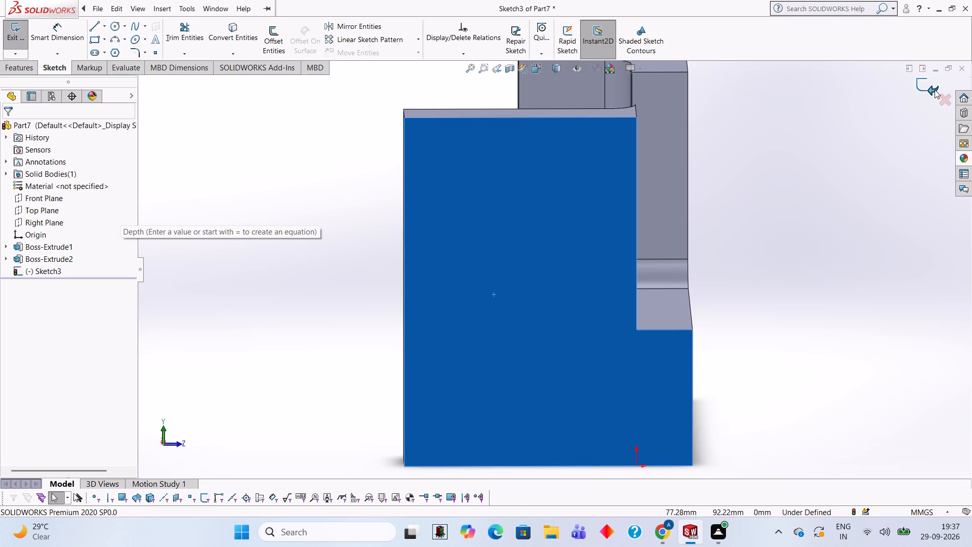
left_click(927, 86)
Start a new sketch on the L-shaped side face and outline its upper section as a 50 mm high closed rectangle with lines.
left_click(515, 307)
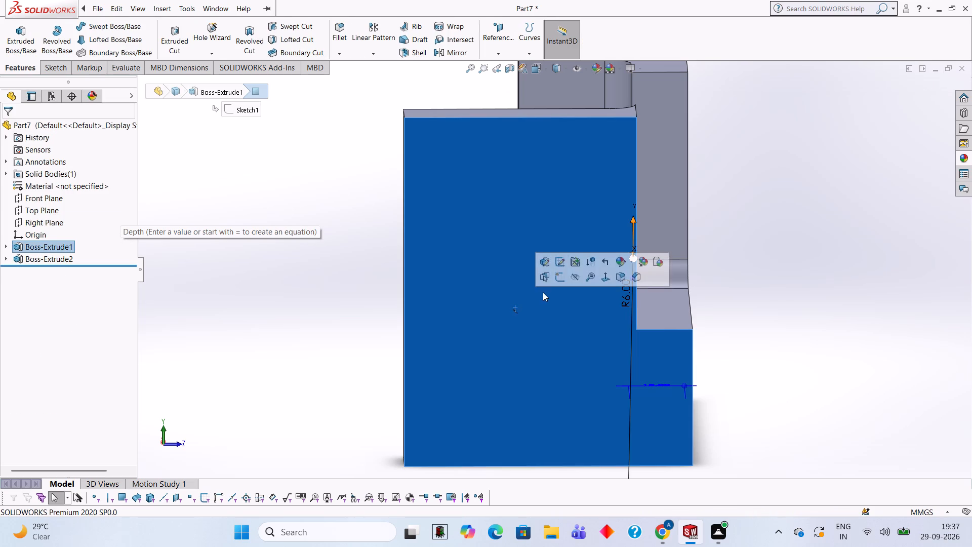
left_click(558, 276)
key("ctrl+8")
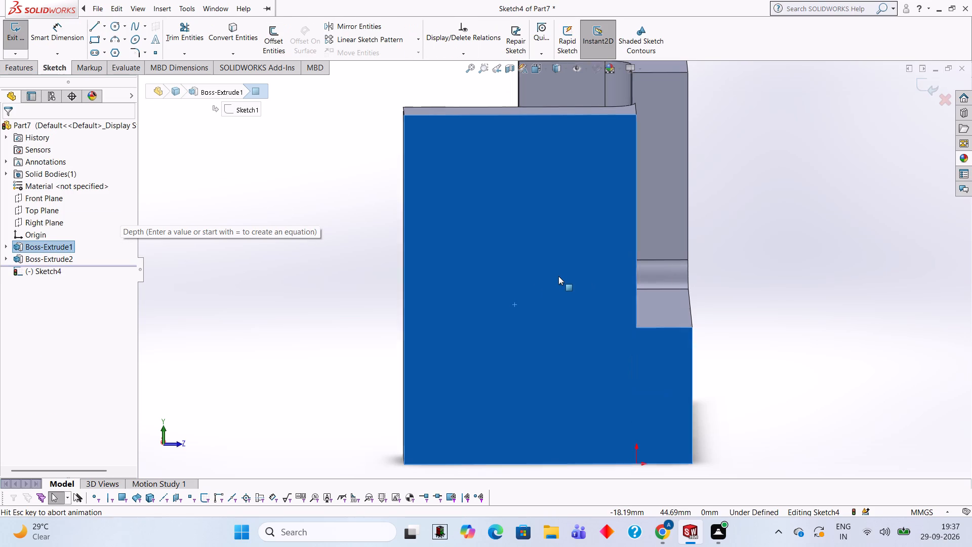
left_click(94, 27)
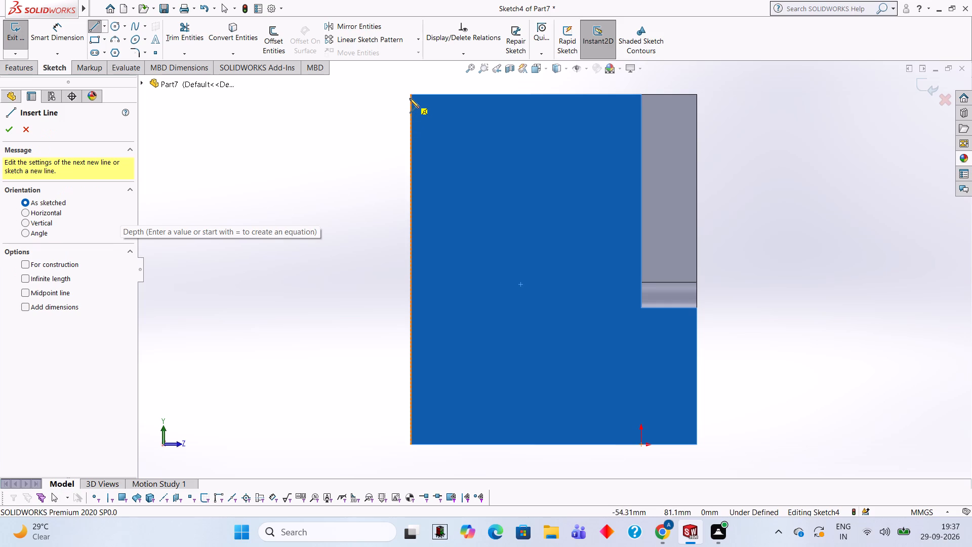
left_click(411, 94)
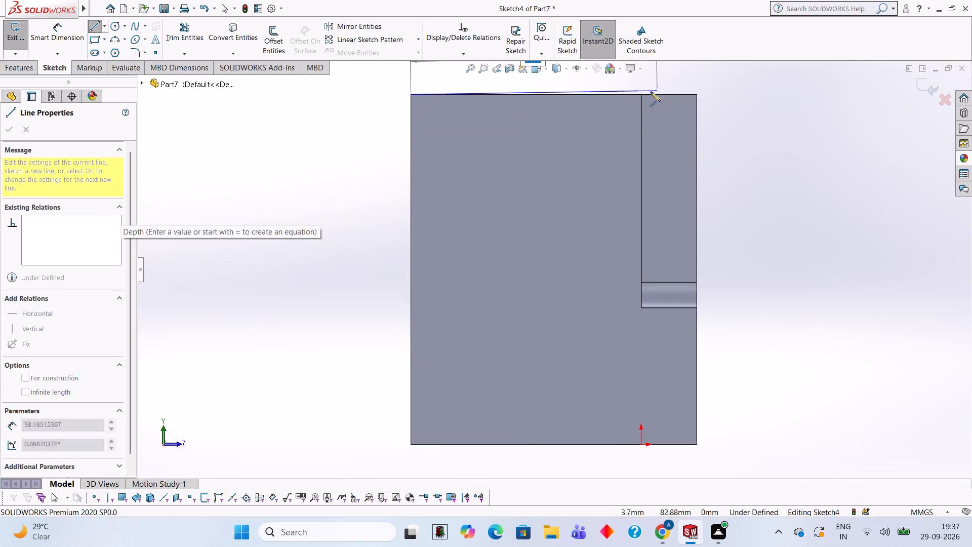
left_click(640, 94)
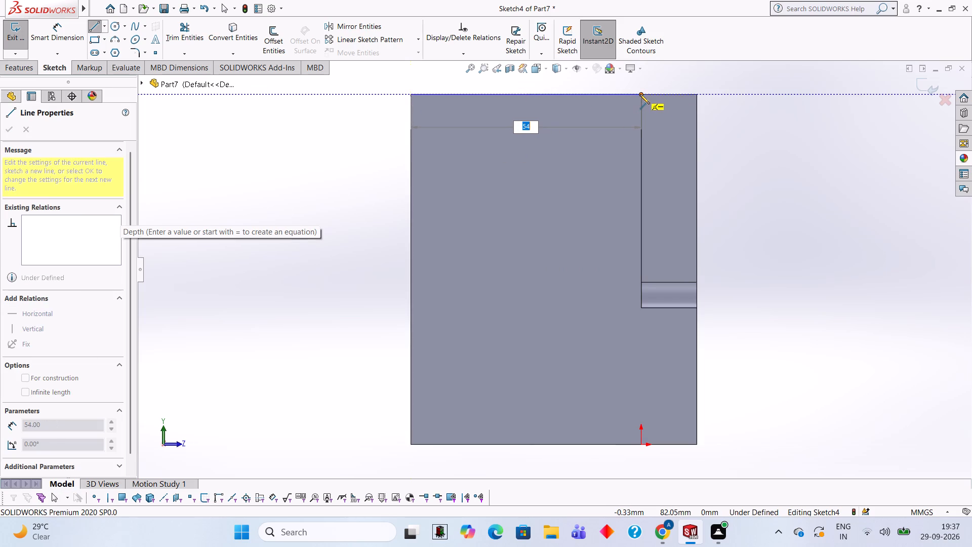
left_click(640, 309)
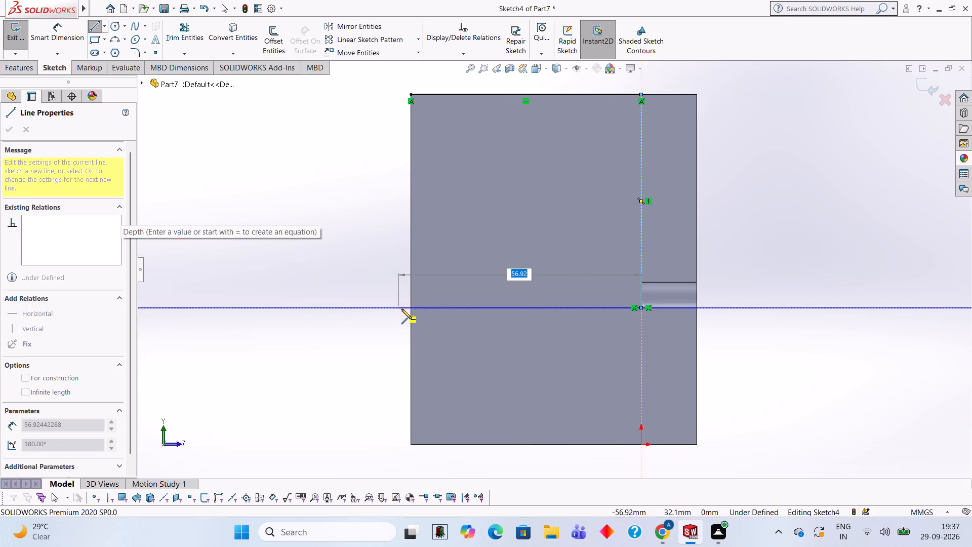
left_click(409, 306)
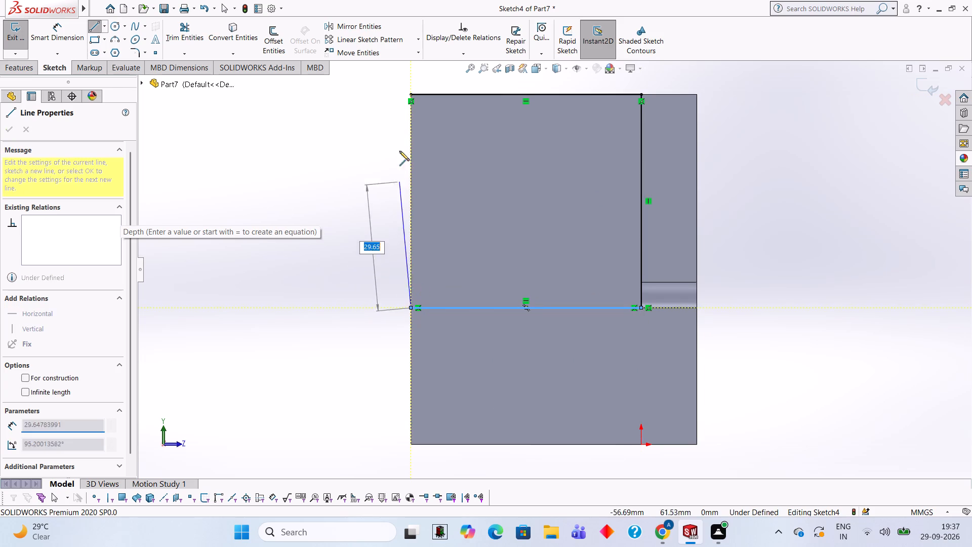
left_click(410, 93)
Start an Extruded Cut of the rectangular profile with a blind depth of 13 mm.
middle_click_drag(786, 220, 751, 218)
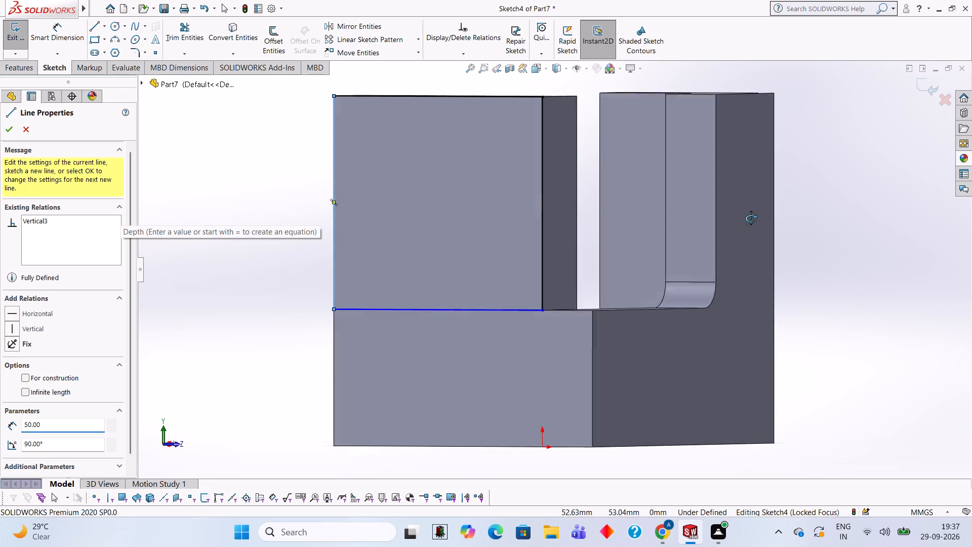
middle_click_drag(751, 218, 735, 210)
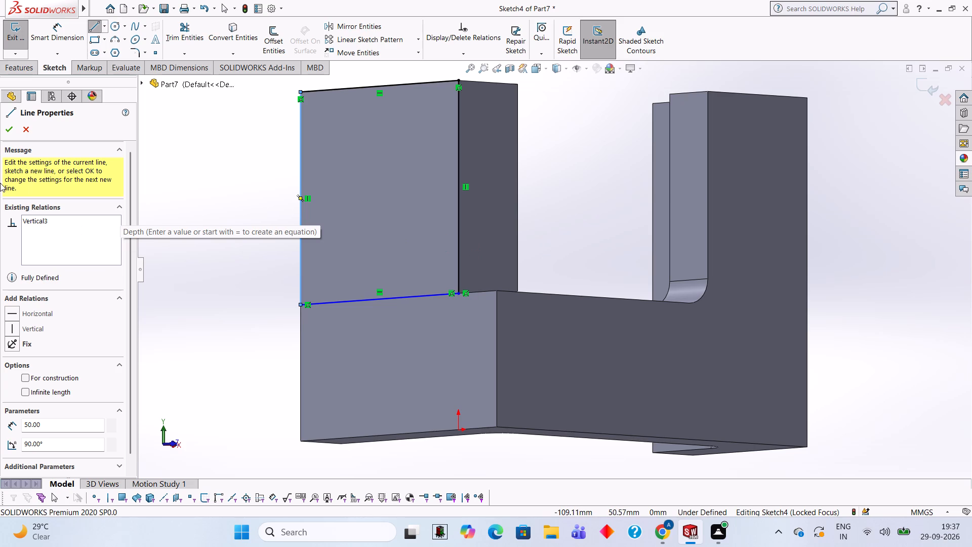
left_click(29, 66)
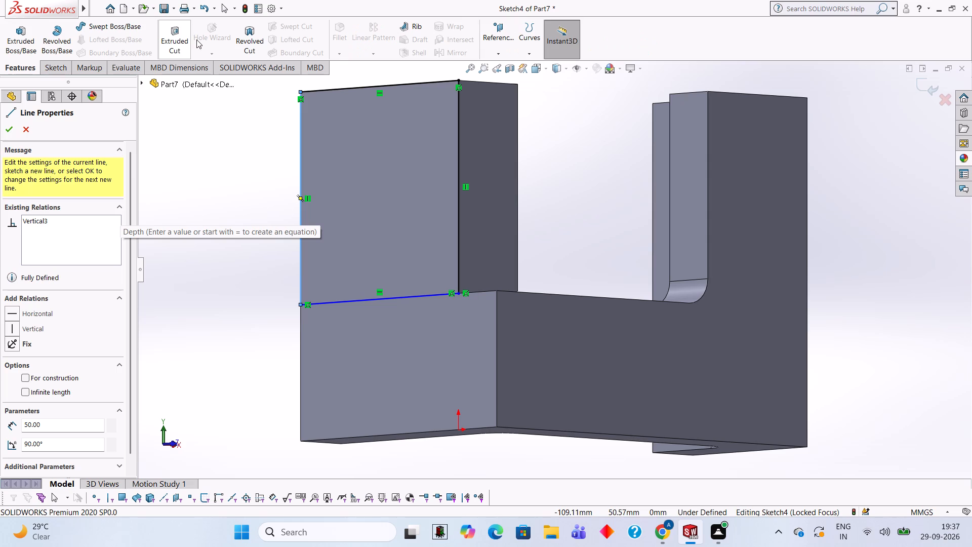
left_click(177, 40)
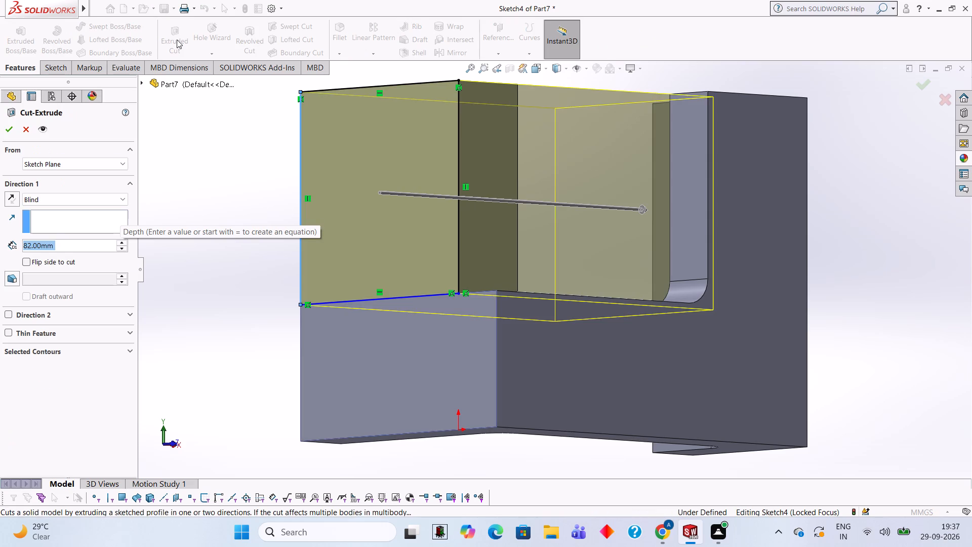
type("13")
key("Return")
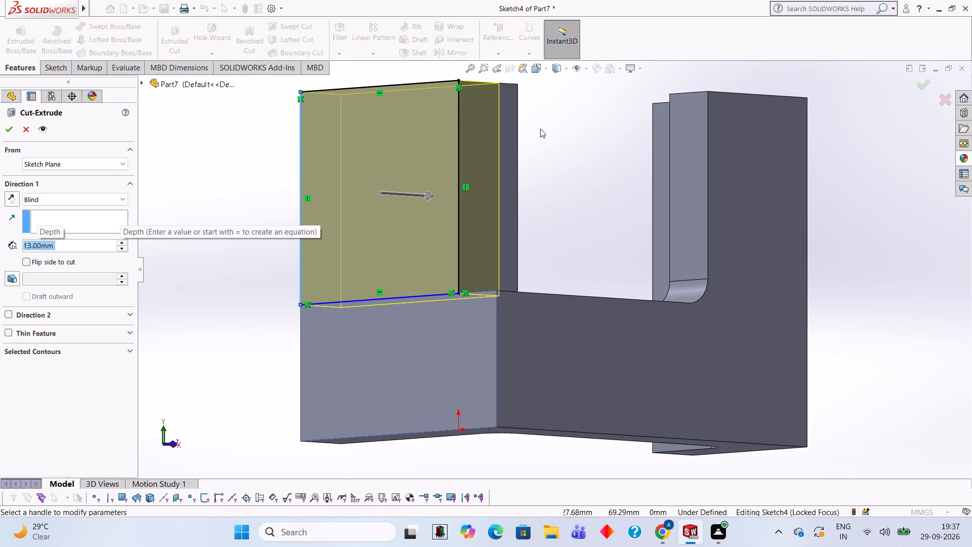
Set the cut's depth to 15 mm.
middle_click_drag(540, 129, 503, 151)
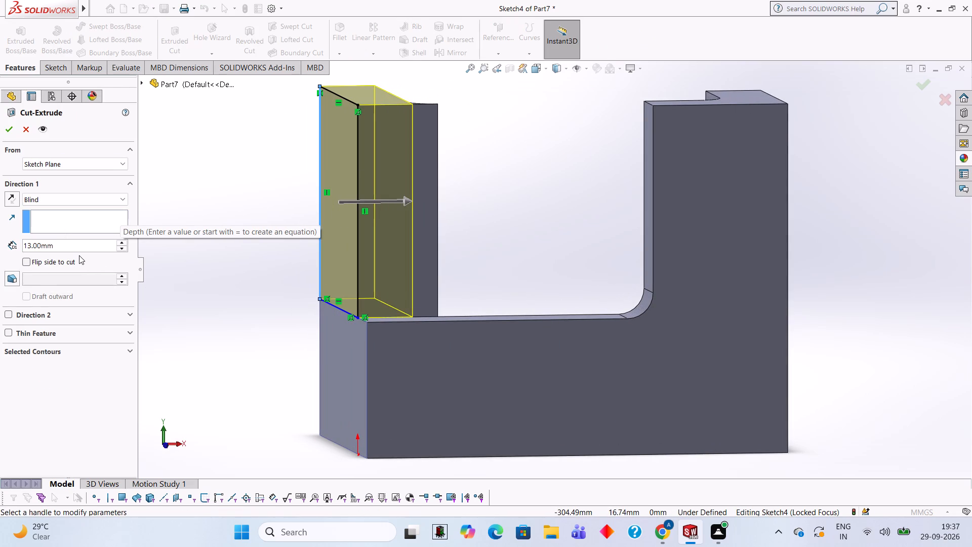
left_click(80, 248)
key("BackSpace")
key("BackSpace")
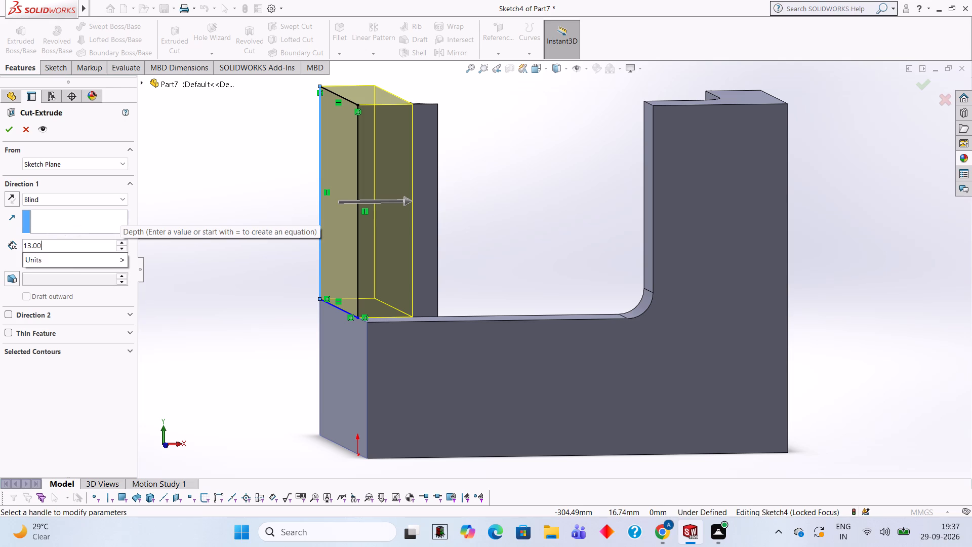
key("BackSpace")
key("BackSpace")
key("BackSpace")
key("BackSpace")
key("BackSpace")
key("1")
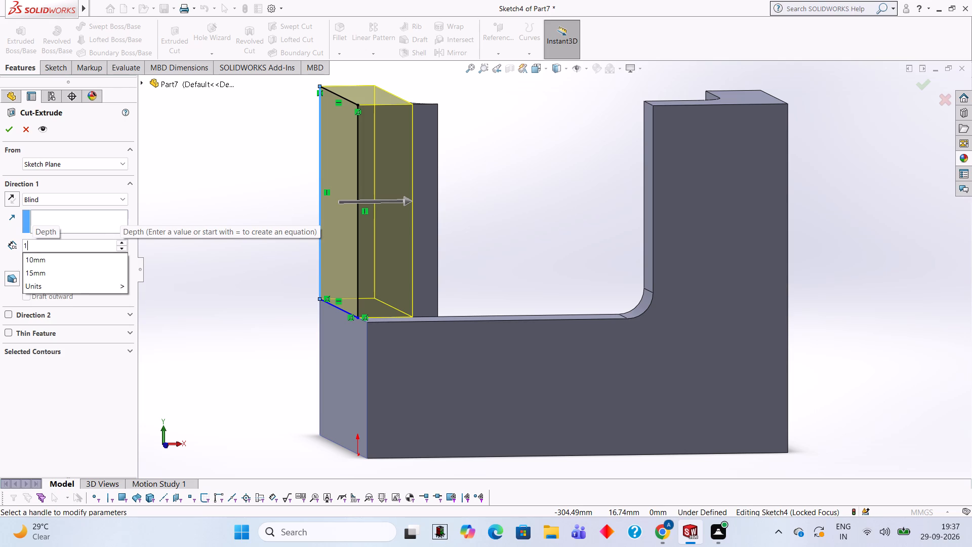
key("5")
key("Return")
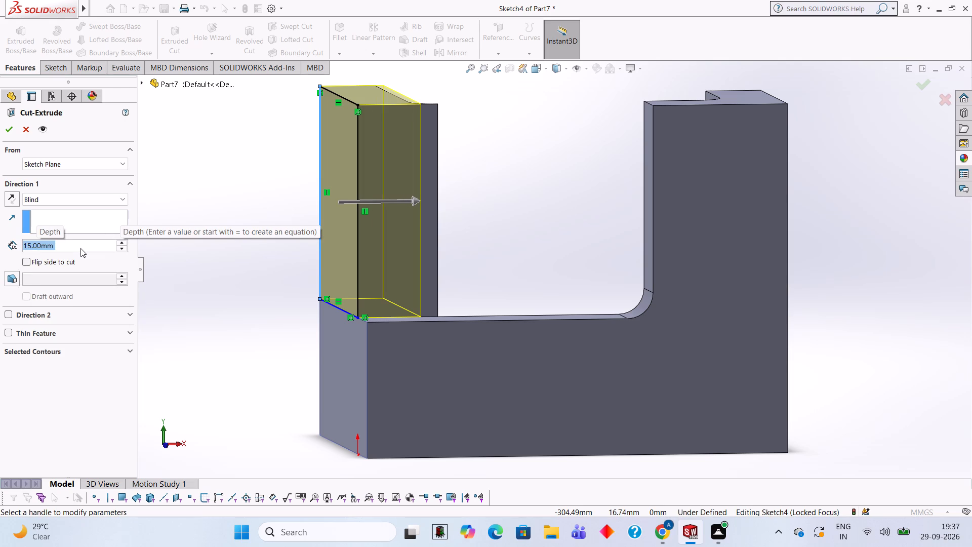
Set the cut's depth to 20 mm and complete the cut through the upper part of the leg.
type("20")
key("Return")
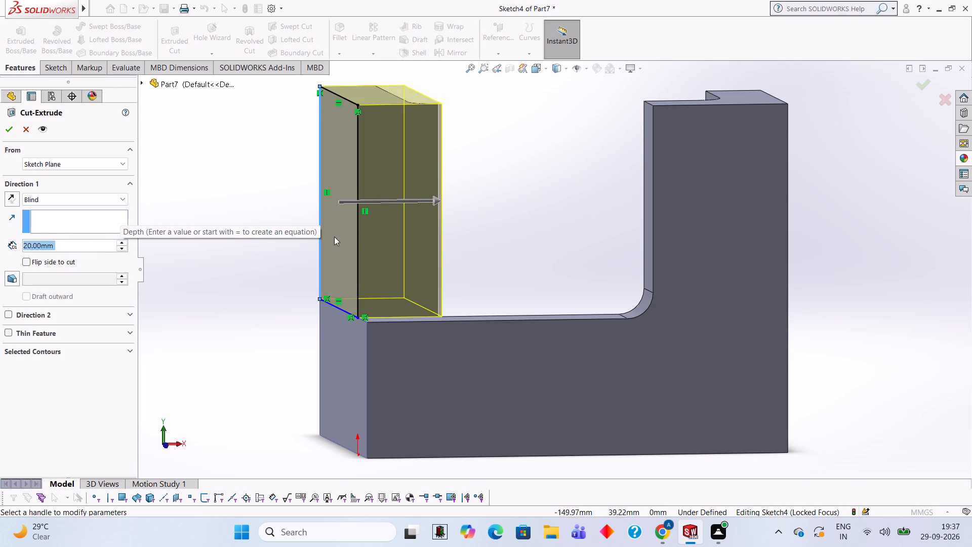
middle_click_drag(483, 191, 449, 193)
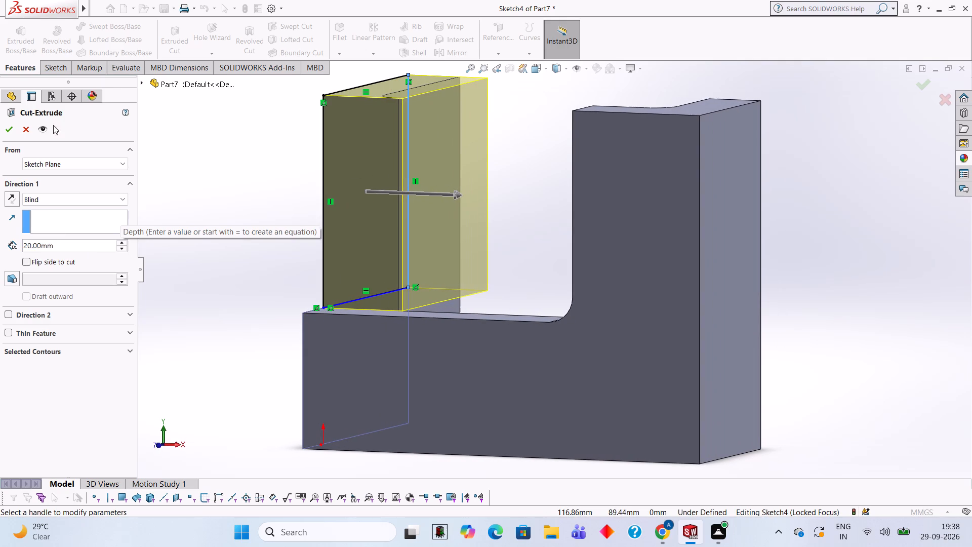
left_click(7, 130)
left_click(272, 164)
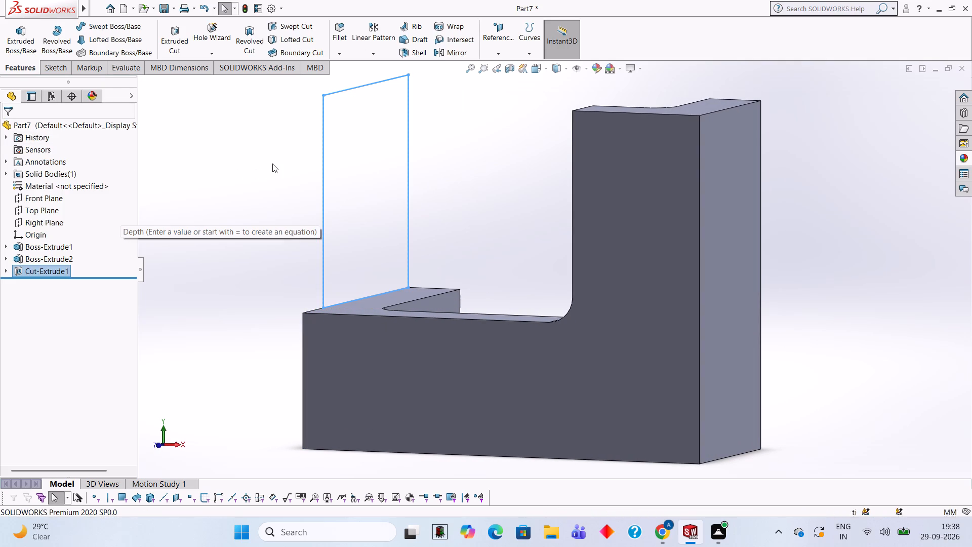
Examine the cut body from several sides.
middle_click_drag(403, 161, 437, 179)
scroll(442, 179, "up", 4)
middle_click_drag(461, 216, 434, 162)
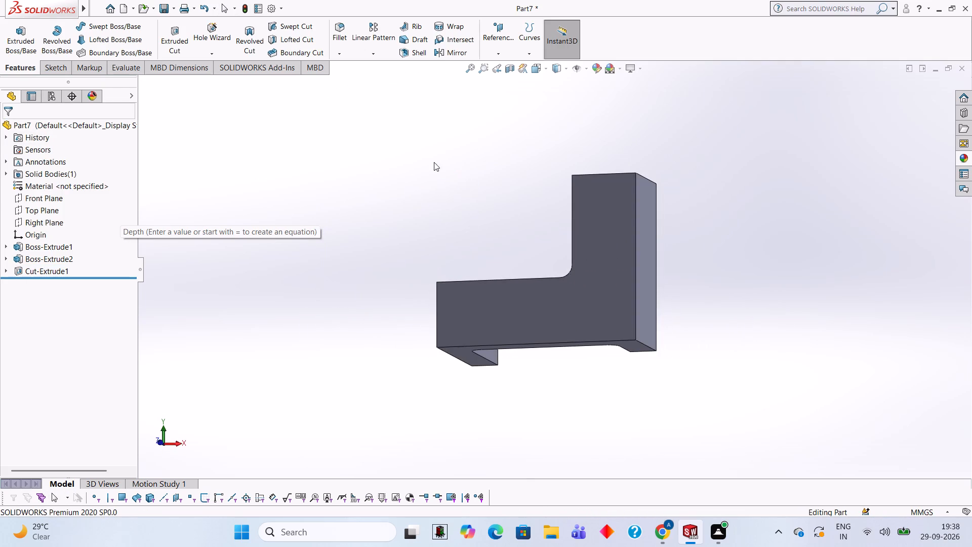
middle_click_drag(486, 242, 630, 281)
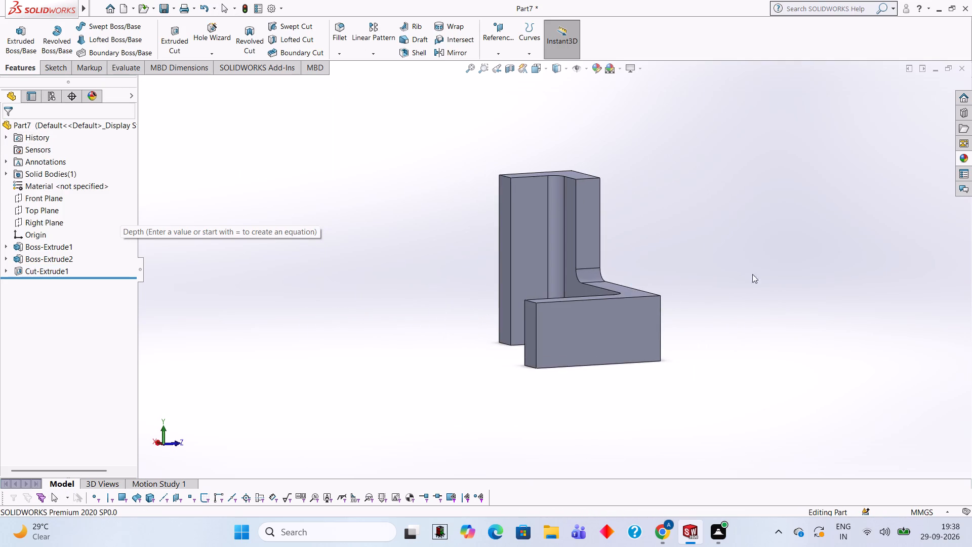
middle_click_drag(727, 276, 592, 177)
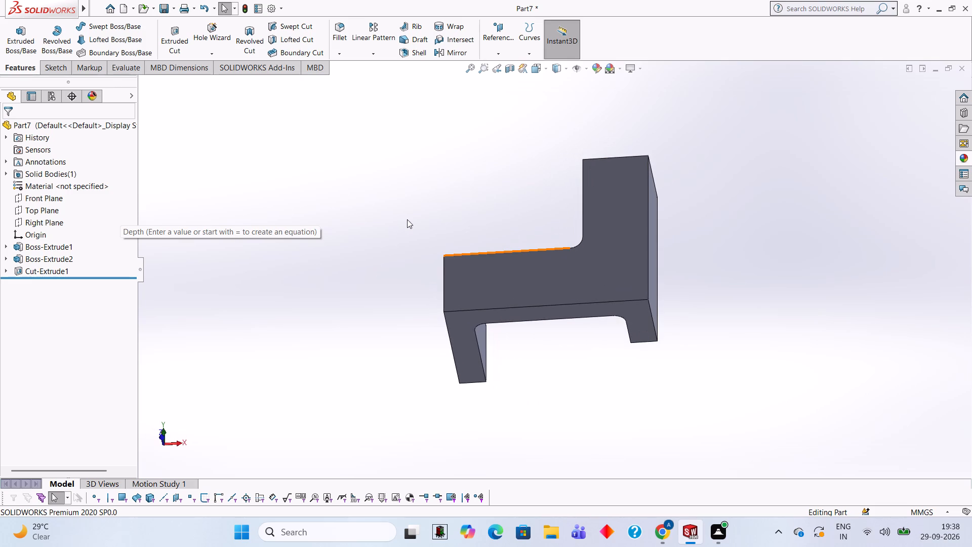
middle_click_drag(462, 203, 573, 273)
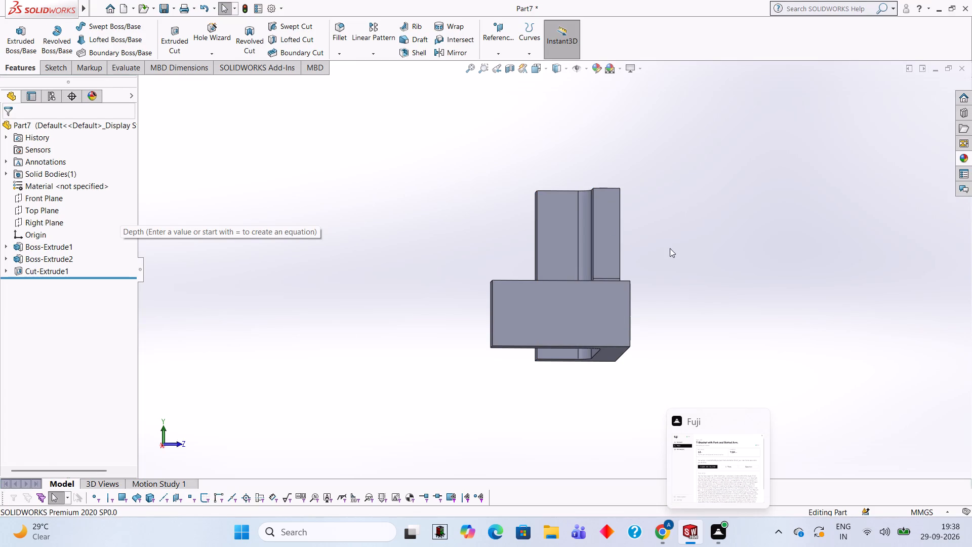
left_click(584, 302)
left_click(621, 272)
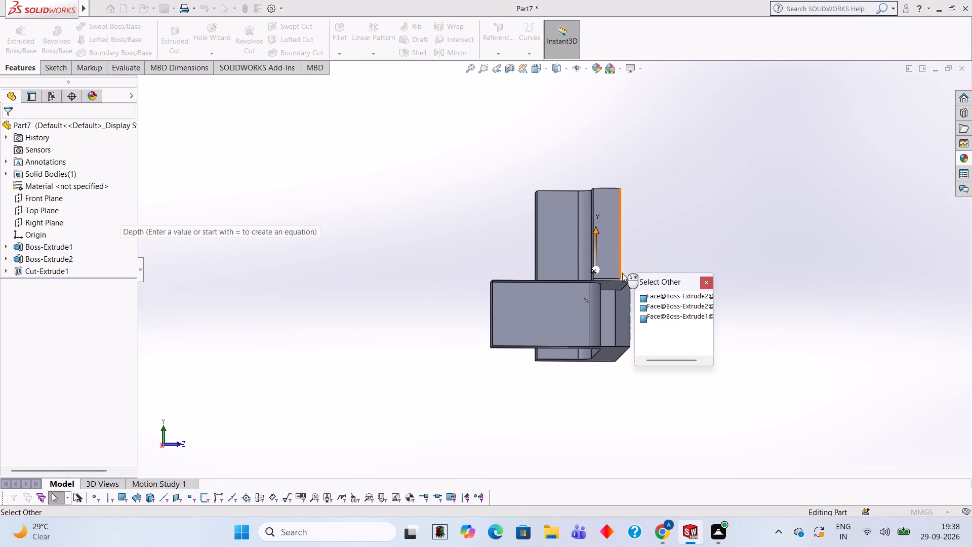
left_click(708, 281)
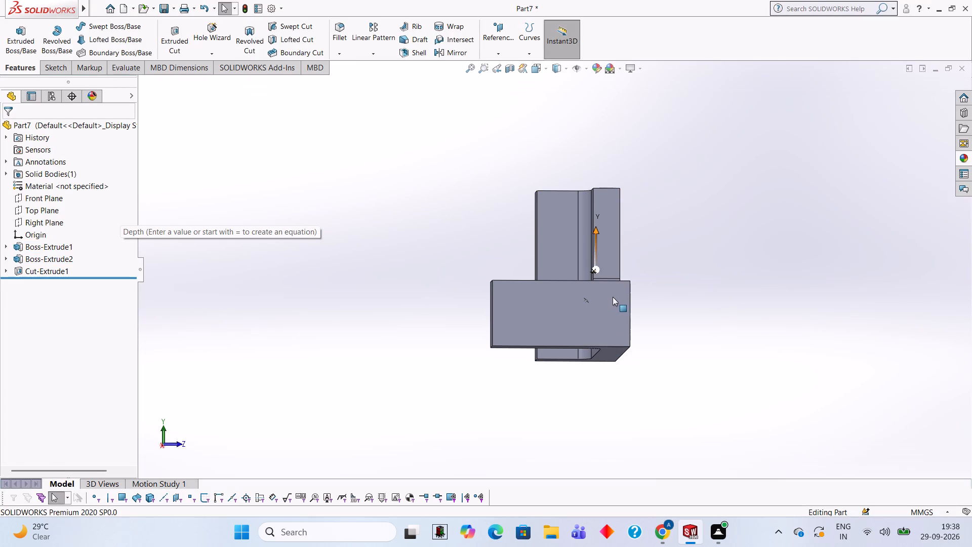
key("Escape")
Start a sketch on the shortened leg's end face and draw a 9 mm vertical line up from its lower outer corner.
left_click(585, 298)
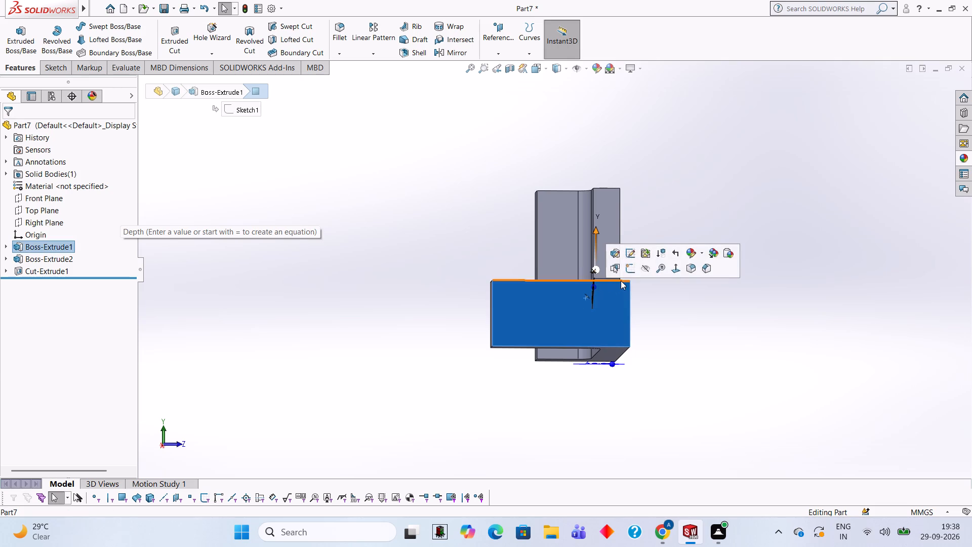
left_click(634, 268)
key("ctrl+8")
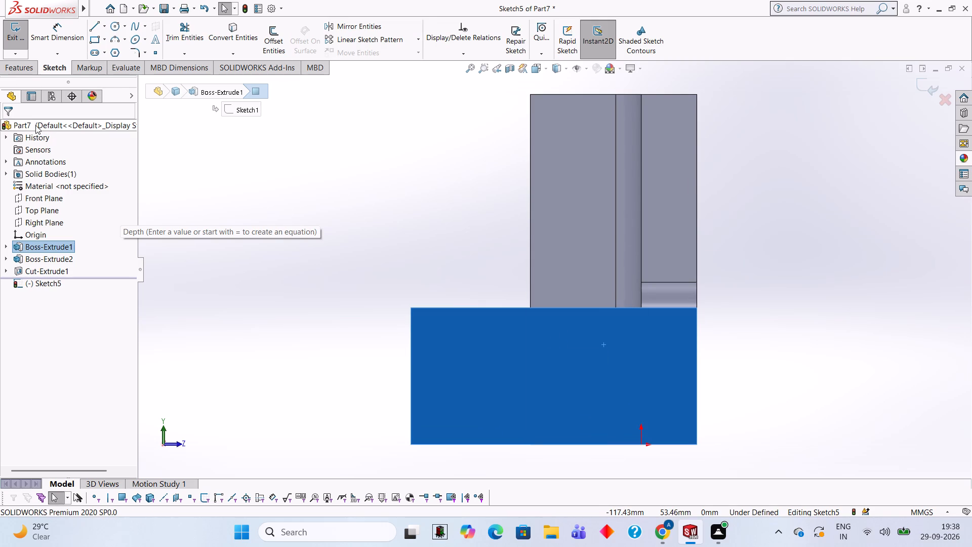
left_click(92, 29)
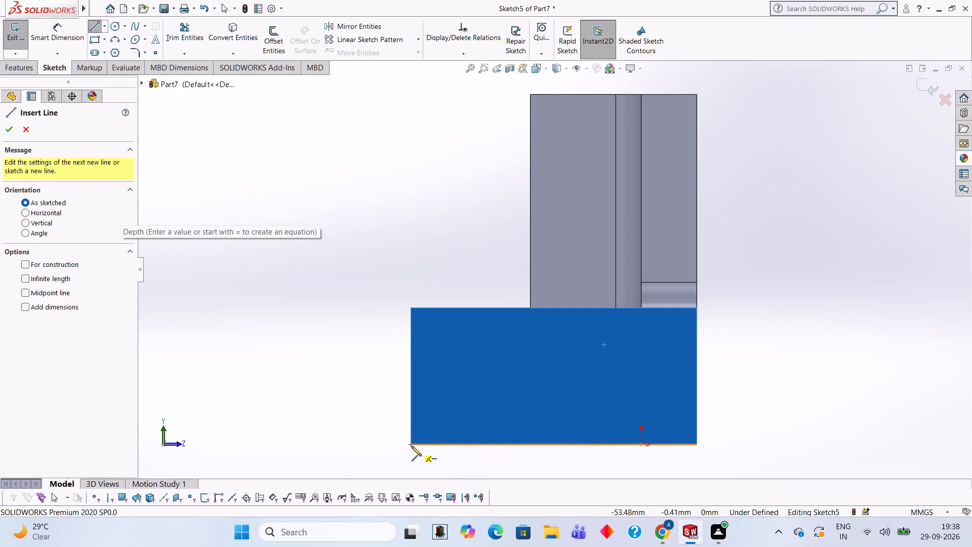
left_click(409, 444)
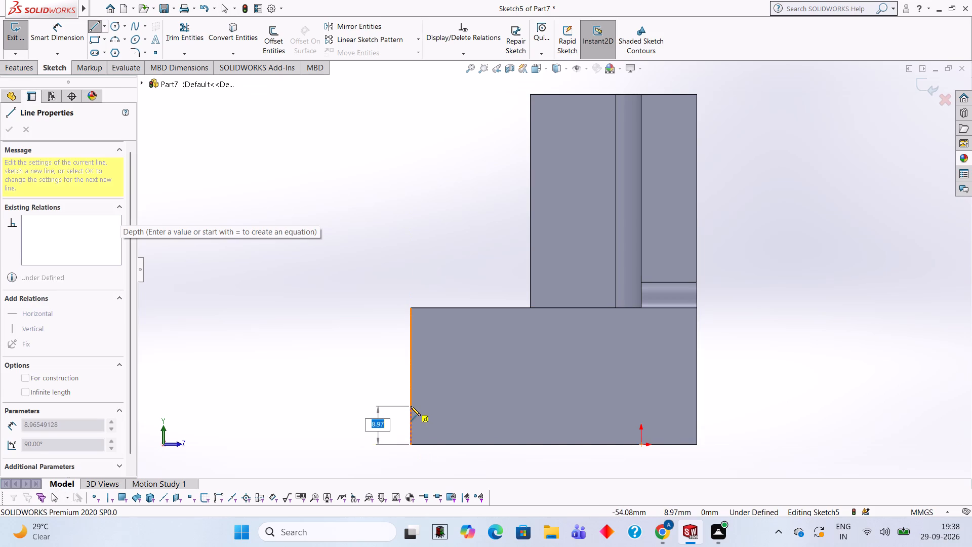
key("9")
key("Return")
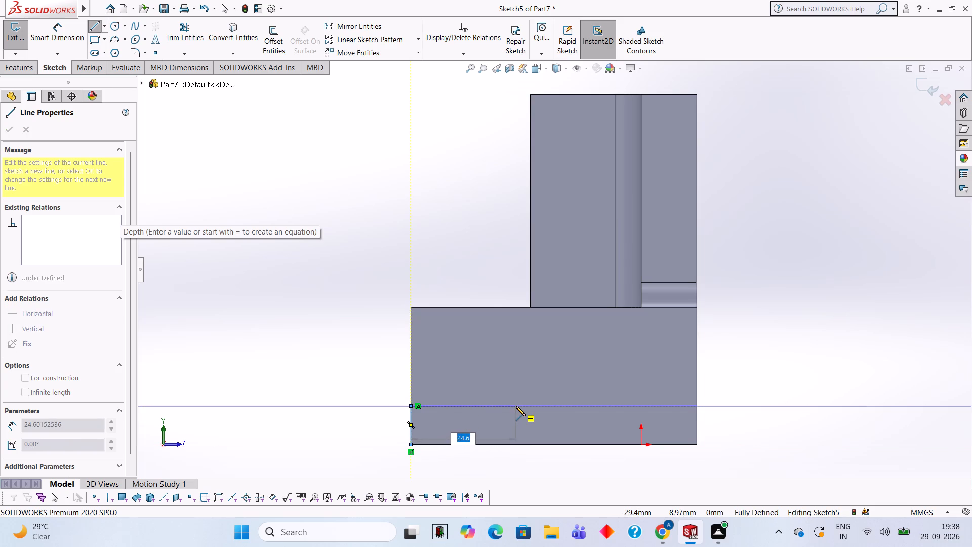
Continue the profile with a 15 mm horizontal line inward, 14 mm up, 15 mm back to the outer edge, and up to the face's upper corner.
type("15")
key("Return")
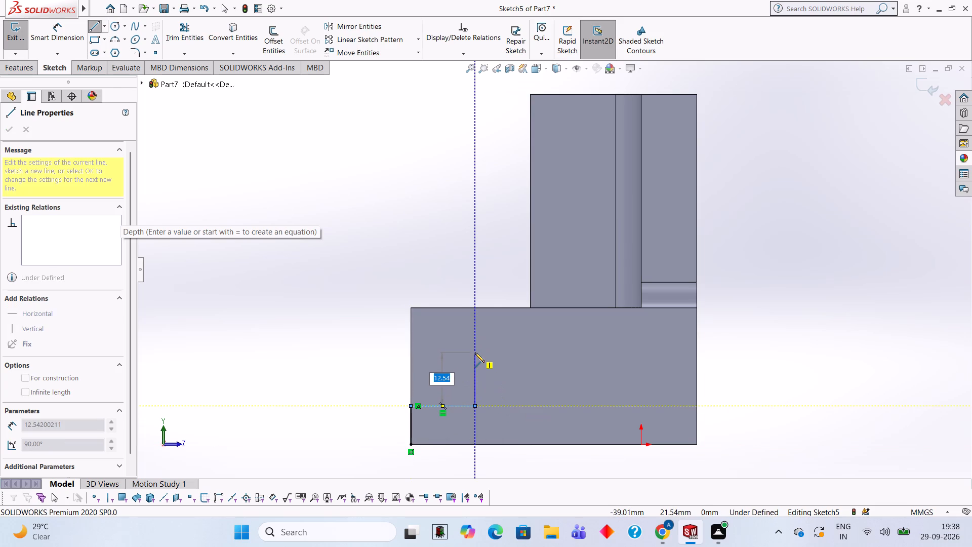
type("14")
key("Return")
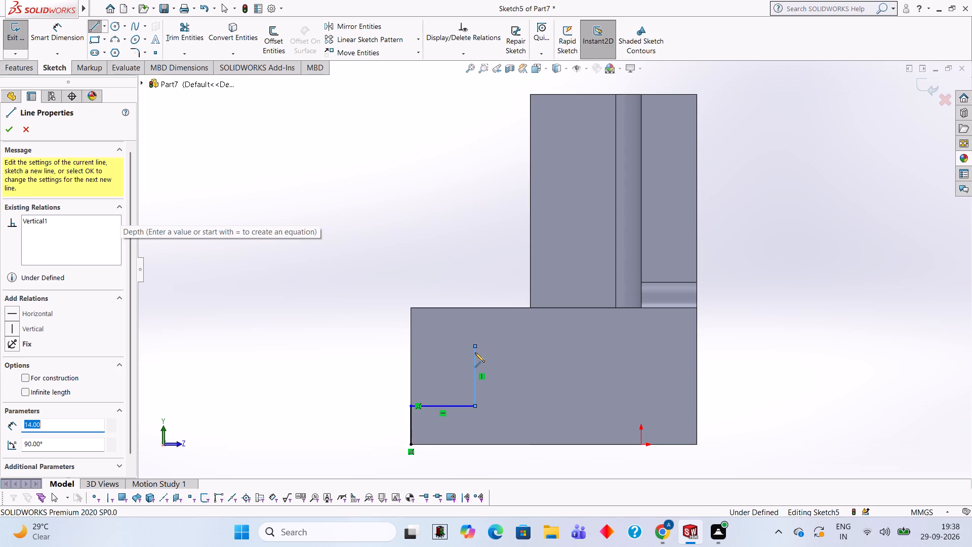
left_click(409, 346)
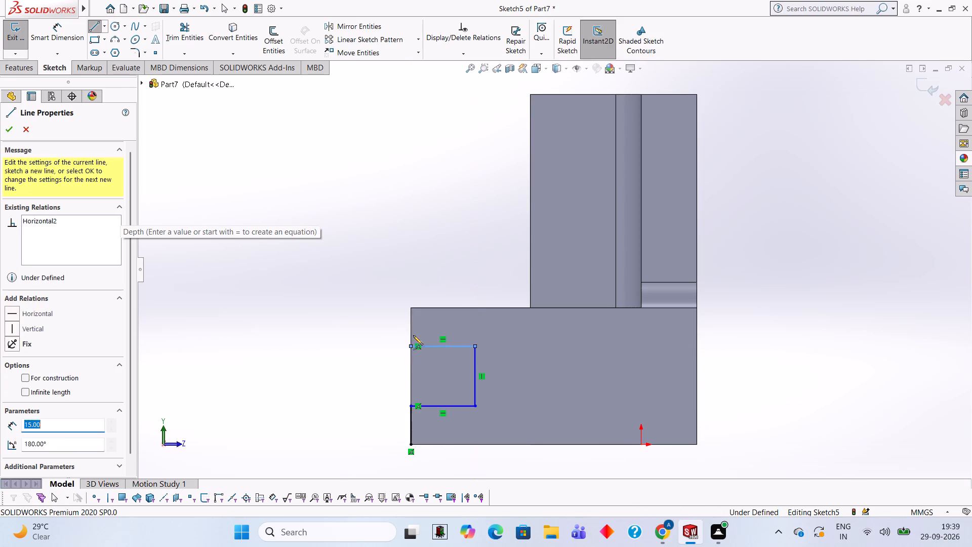
left_click(411, 307)
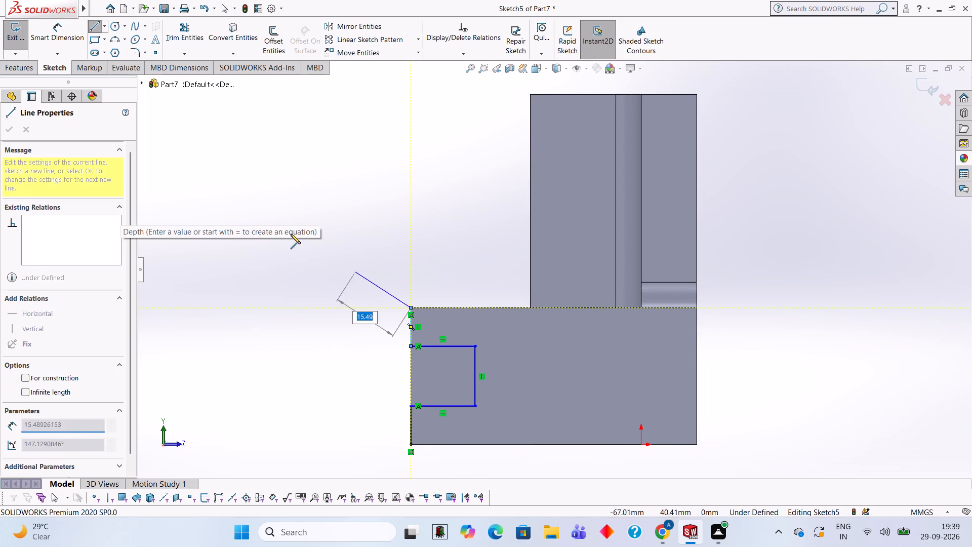
Draw a 14 mm diameter circle centred on the midpoint of the notch's inner vertical line.
left_click(112, 22)
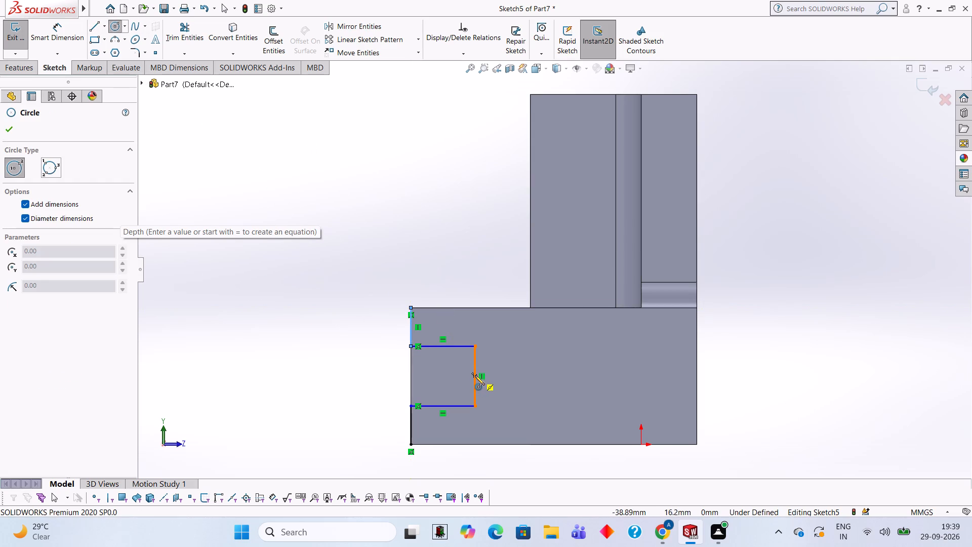
left_click(475, 375)
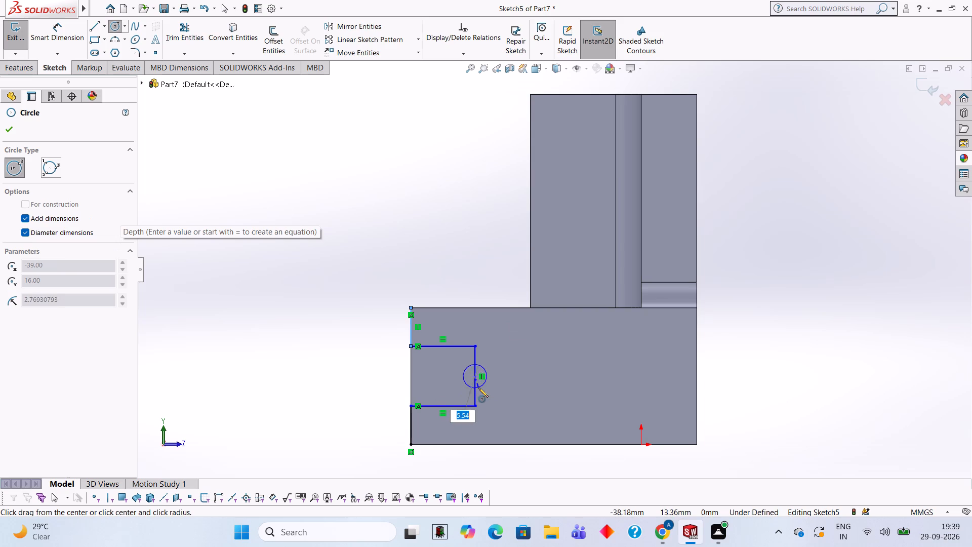
type("140")
key("BackSpace")
key("Return")
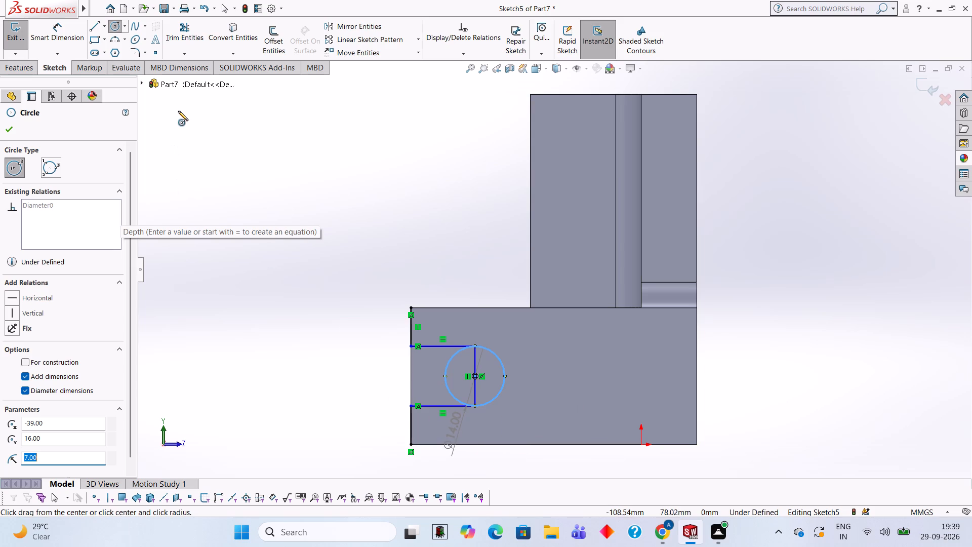
Trim away the circle's outward-facing half, the notch's inner vertical line, and both vertical segments along the face's outer edge.
left_click(191, 28)
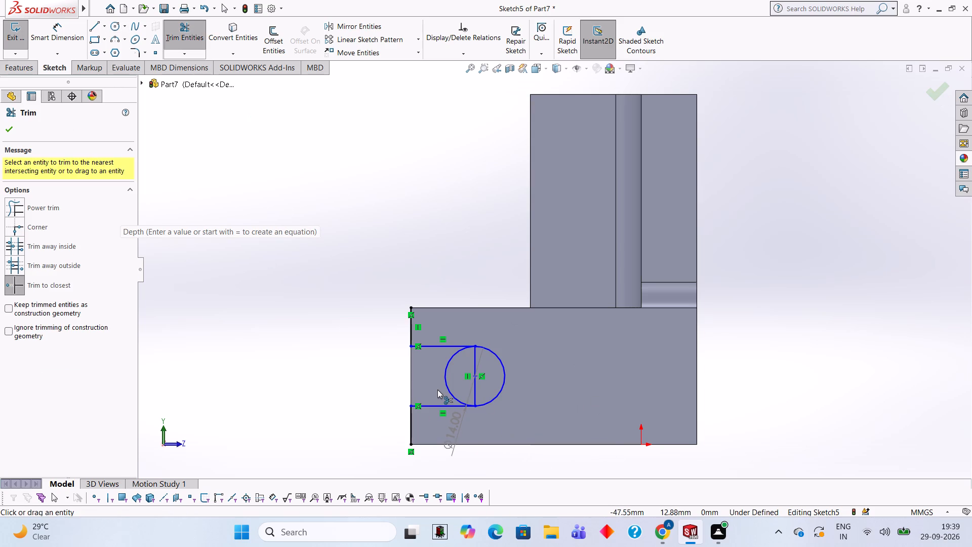
left_click(447, 389)
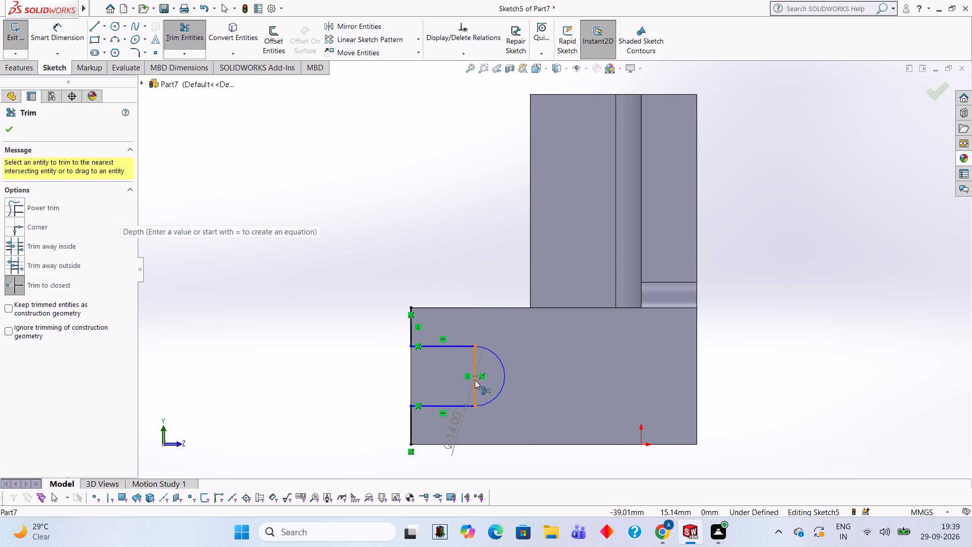
left_click(475, 380)
left_click(521, 278)
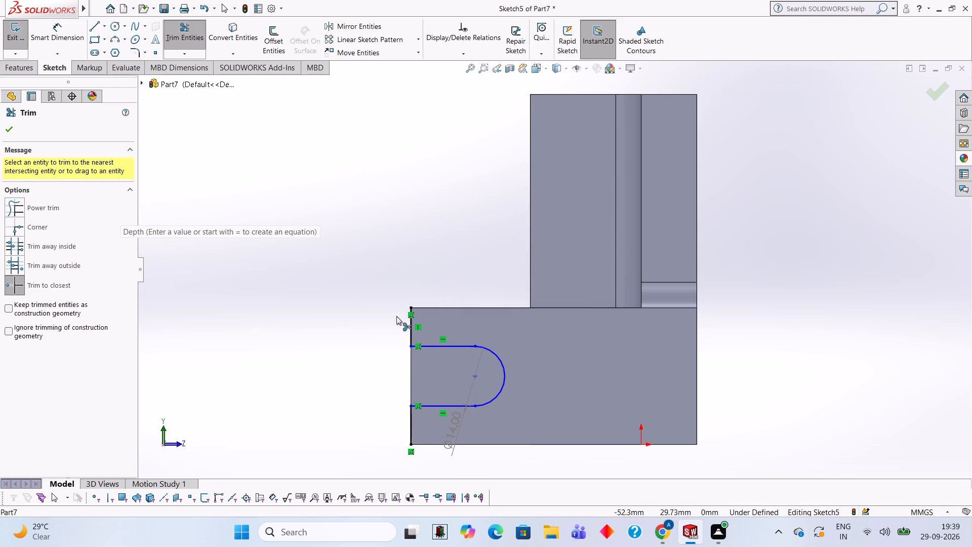
left_click(409, 325)
left_click(410, 423)
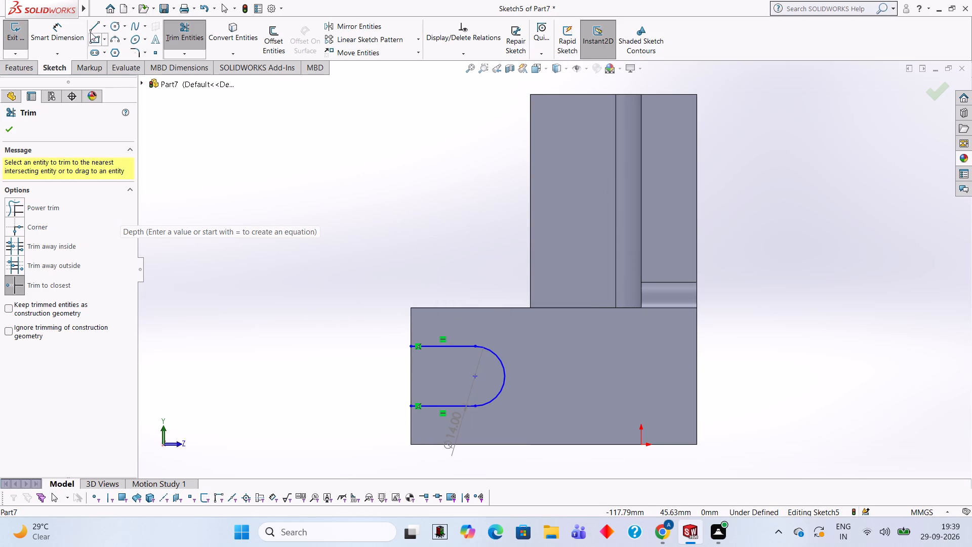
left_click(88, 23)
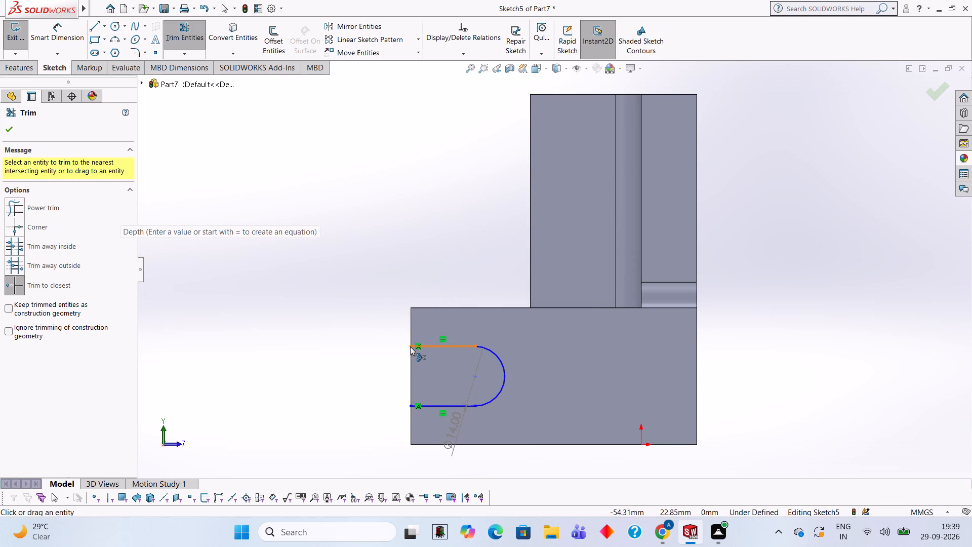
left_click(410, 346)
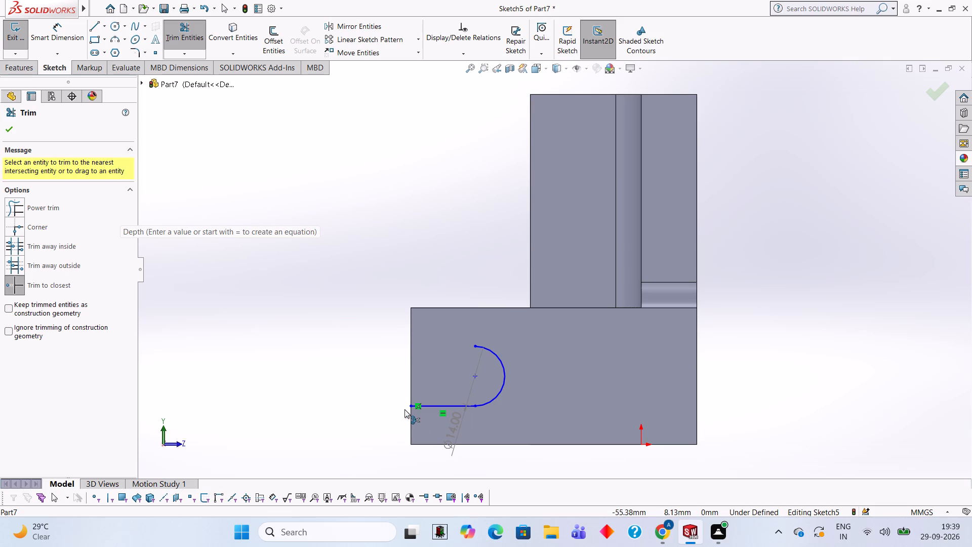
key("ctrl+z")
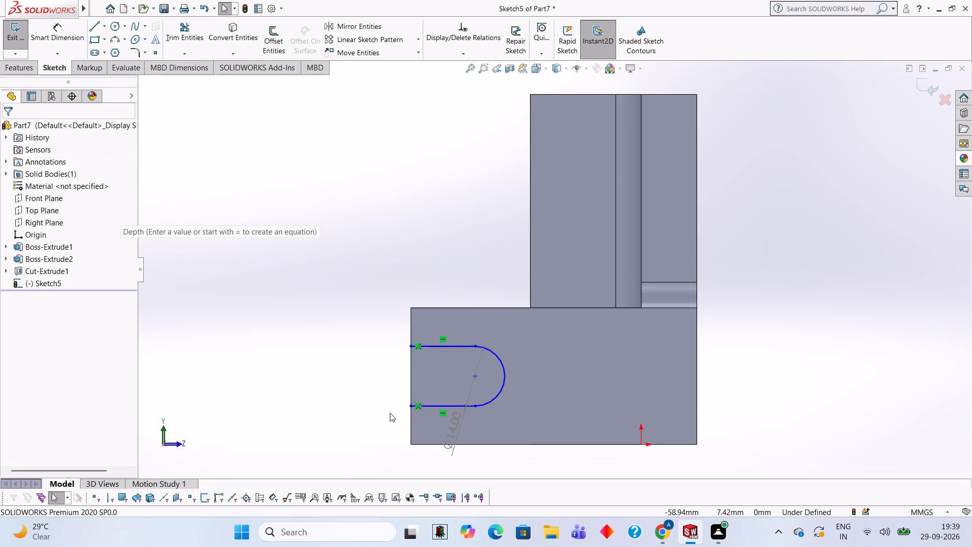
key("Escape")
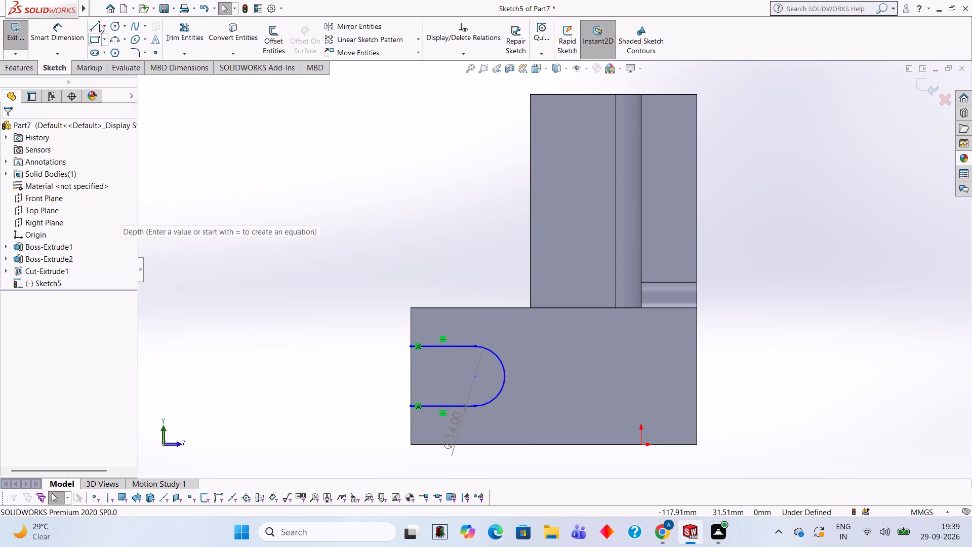
Close the slot profile with a vertical line joining the outer ends of its two horizontal lines.
left_click(98, 23)
left_click(410, 345)
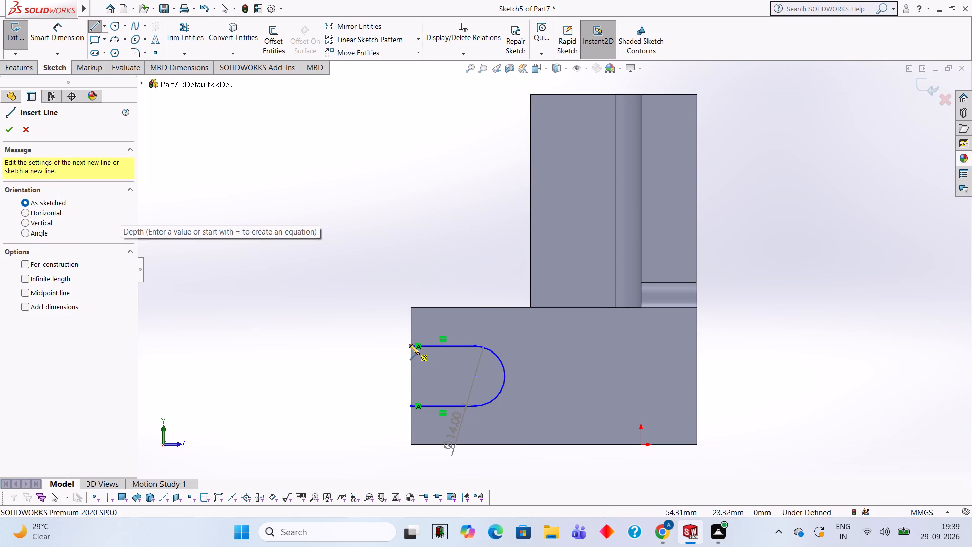
left_click(410, 406)
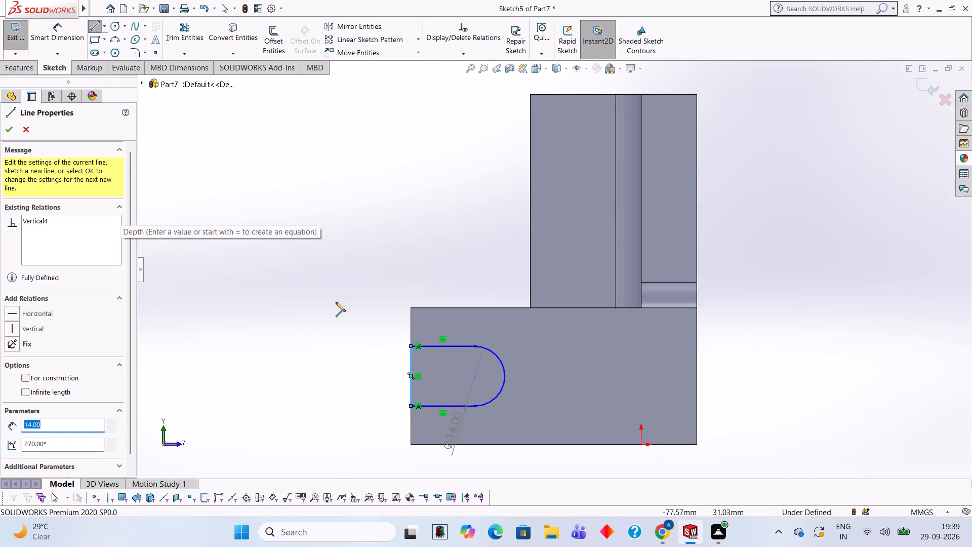
Extrude-cut the round-ended slot profile into the shortened leg with a blind depth of 20 mm.
middle_click_drag(757, 181, 750, 181)
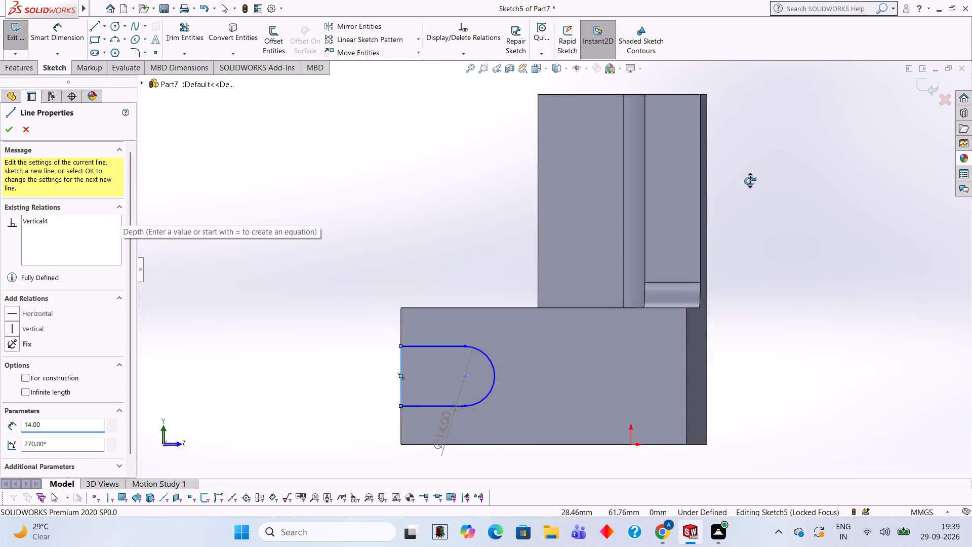
middle_click_drag(750, 181, 732, 182)
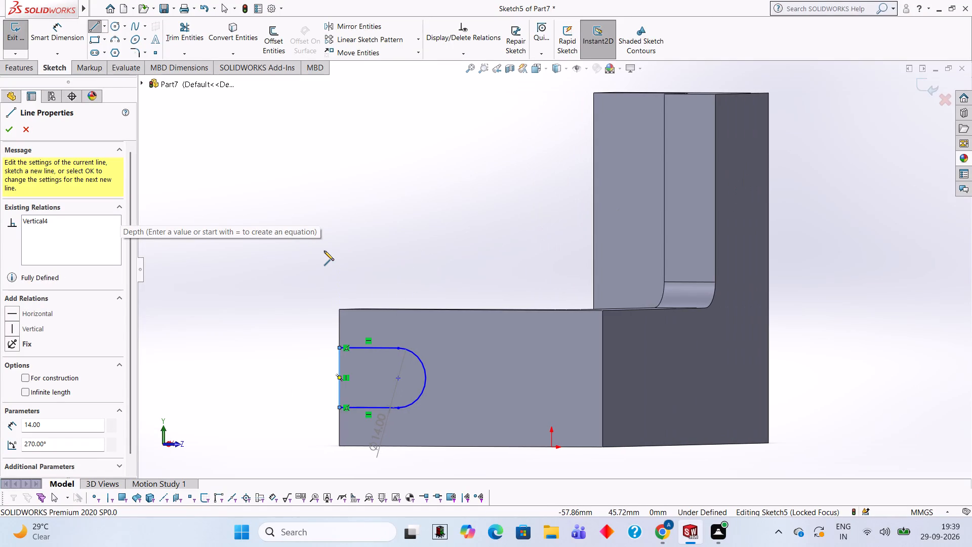
middle_click_drag(485, 235, 458, 285)
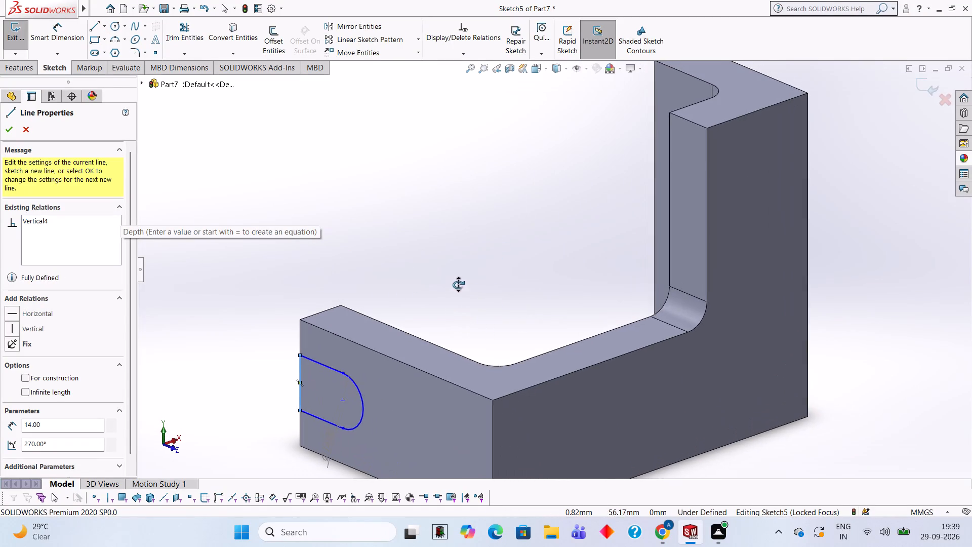
middle_click_drag(458, 285, 460, 278)
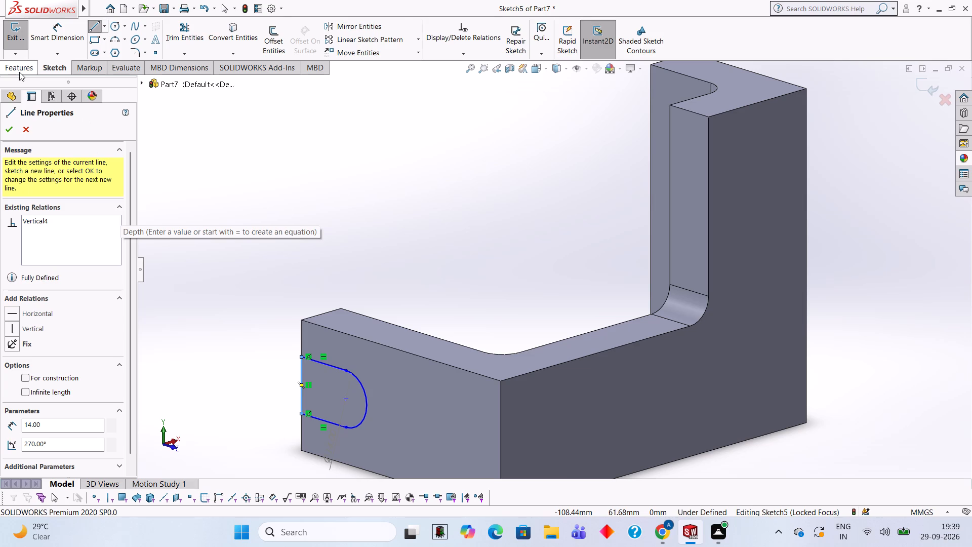
left_click(19, 72)
left_click(160, 43)
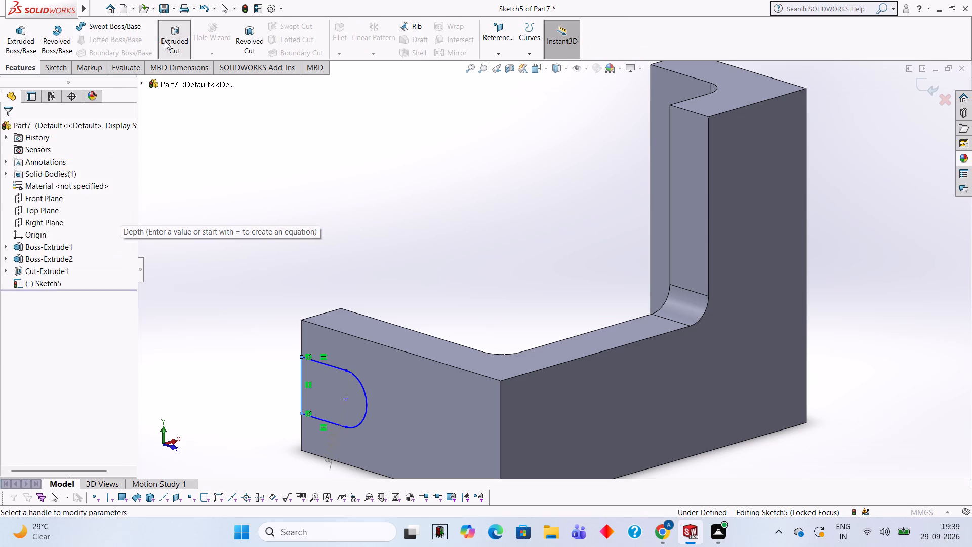
middle_click_drag(456, 154, 428, 251)
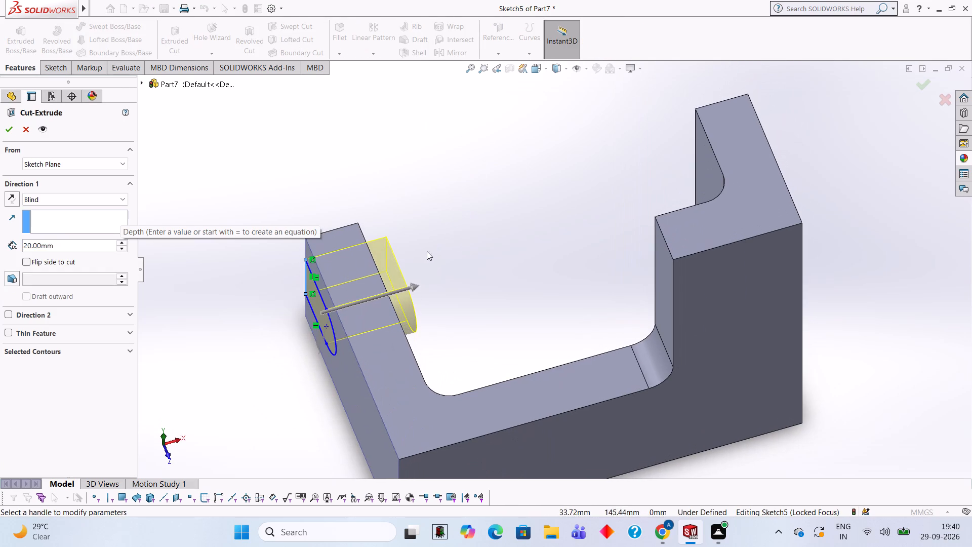
left_click(10, 130)
left_click(395, 175)
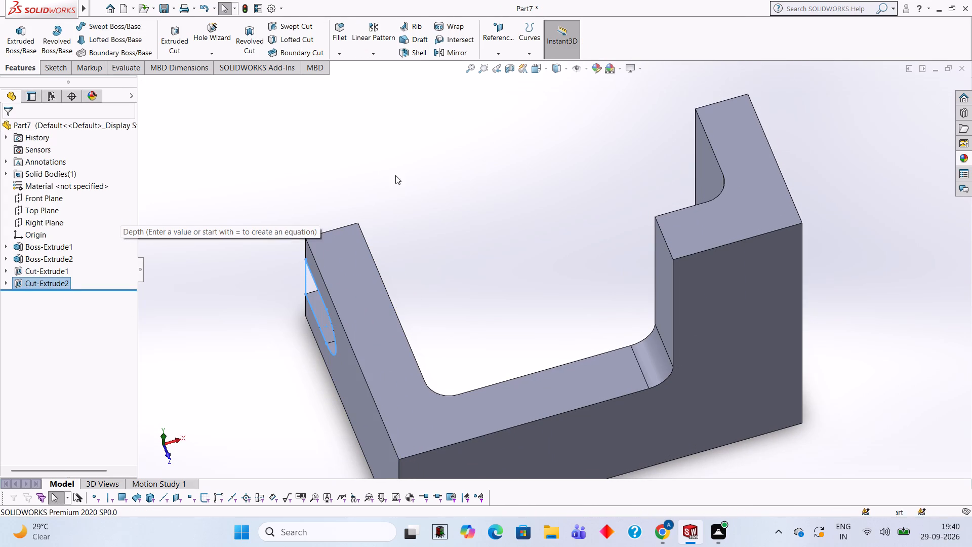
Examine the part with its slotted leg from the front, underside and back.
scroll(480, 248, "up", 3)
scroll(480, 248, "down", 1)
middle_click_drag(496, 289, 469, 205)
scroll(494, 263, "up", 2)
middle_click_drag(496, 265, 533, 280)
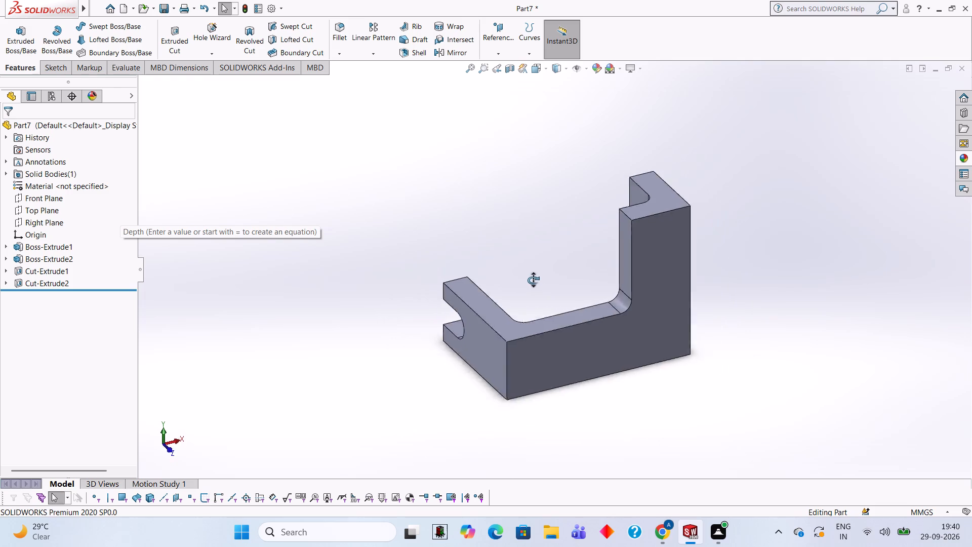
middle_click_drag(533, 280, 461, 180)
middle_click_drag(601, 416, 677, 322)
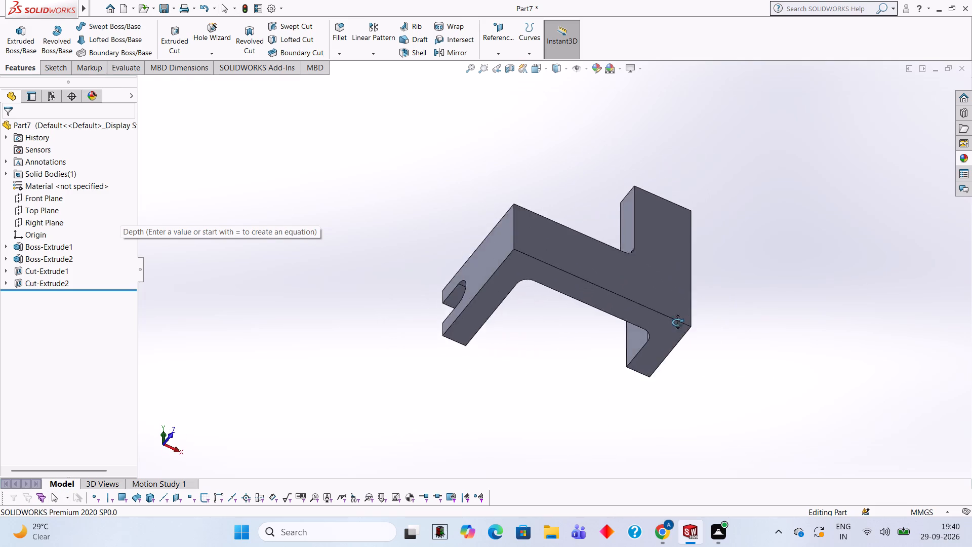
middle_click_drag(677, 322, 682, 364)
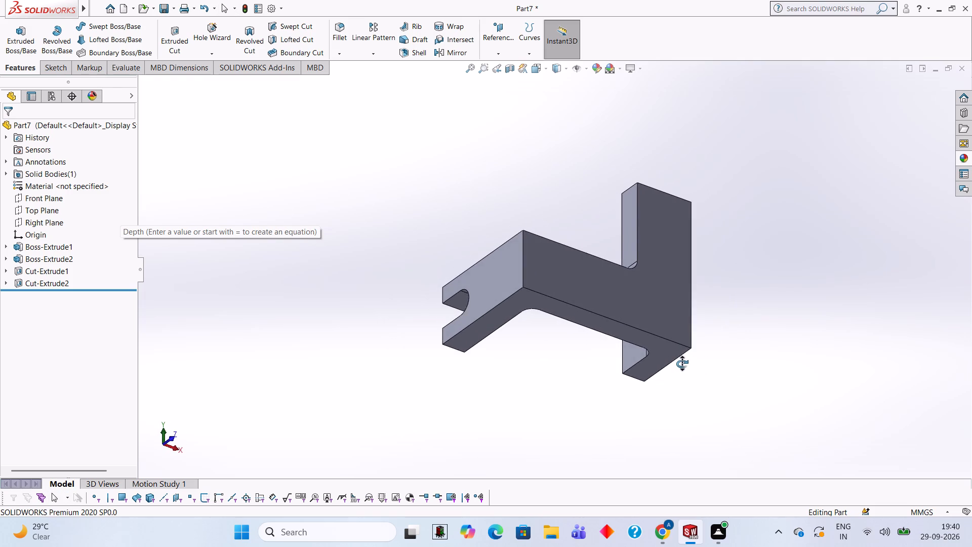
middle_click_drag(682, 364, 679, 364)
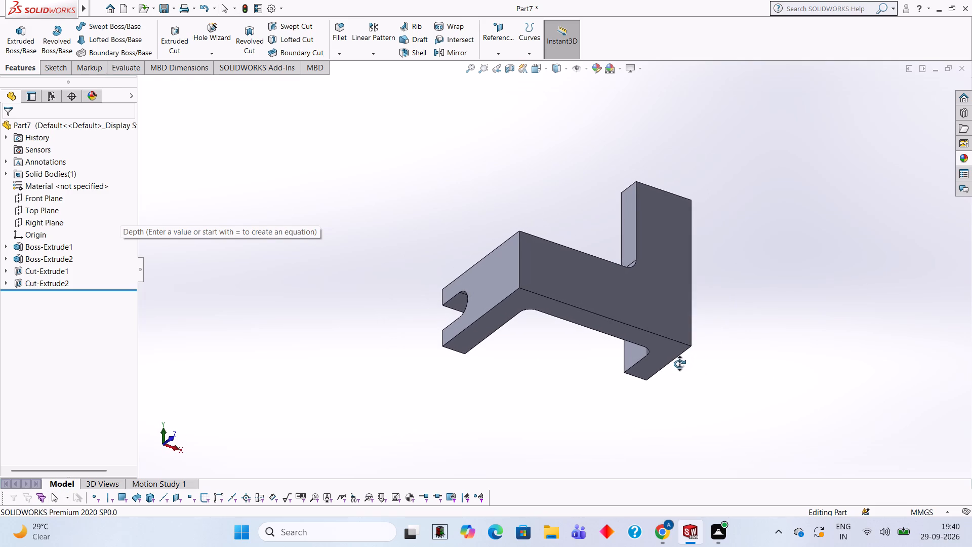
middle_click_drag(679, 364, 641, 342)
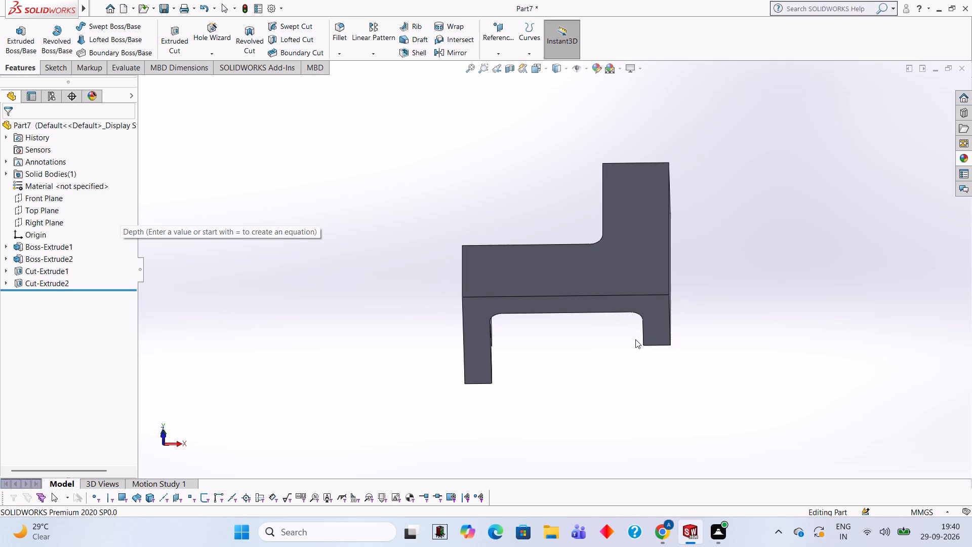
scroll(622, 340, "up", 3)
middle_click_drag(610, 367, 607, 360)
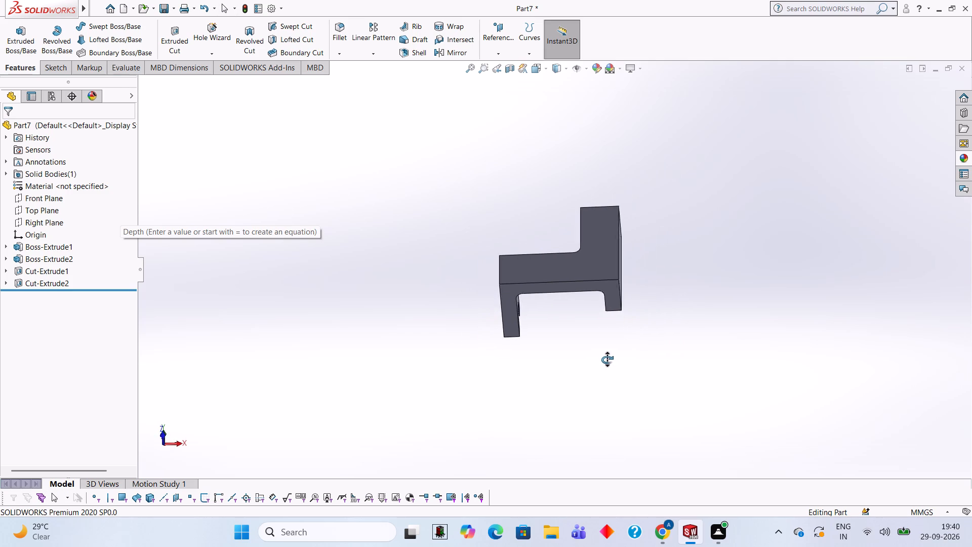
middle_click_drag(607, 360, 596, 333)
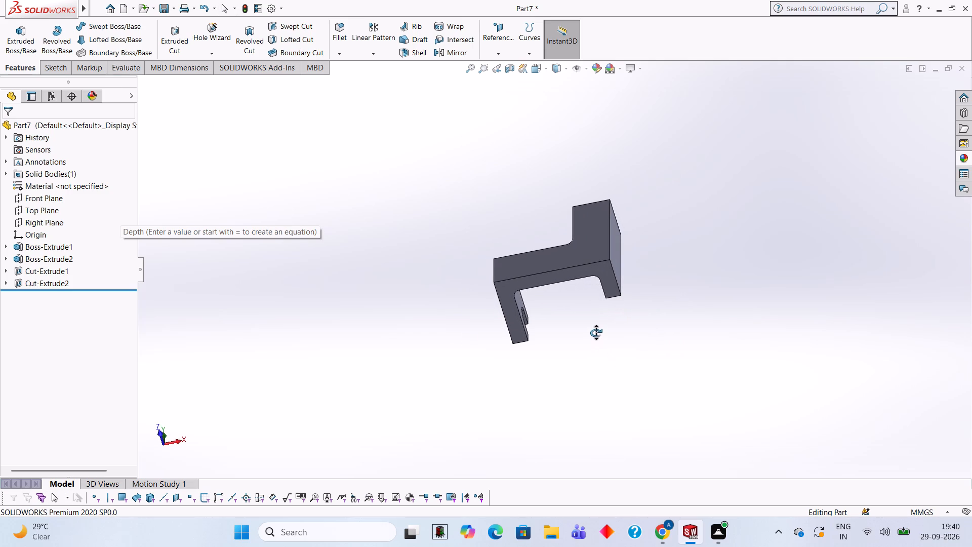
middle_click_drag(596, 333, 596, 306)
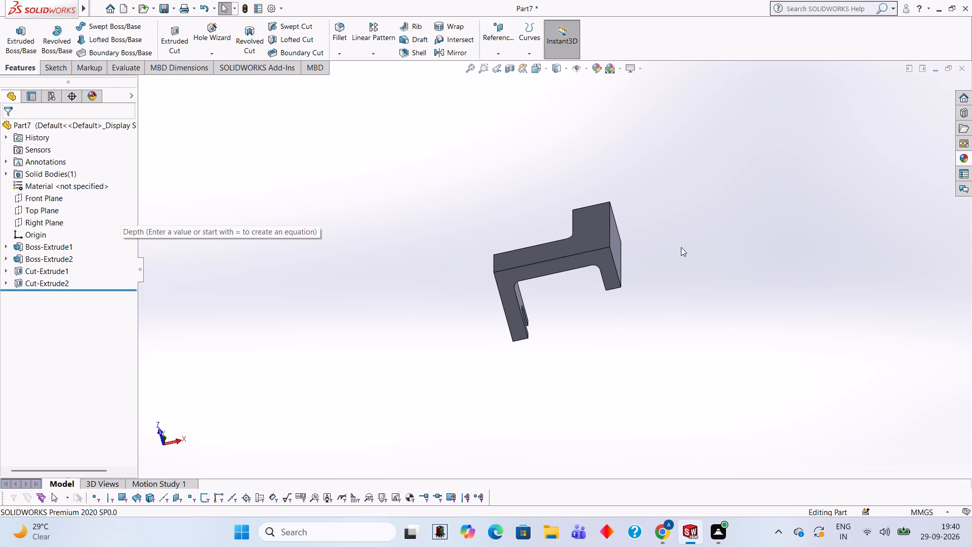
middle_click_drag(679, 189, 686, 284)
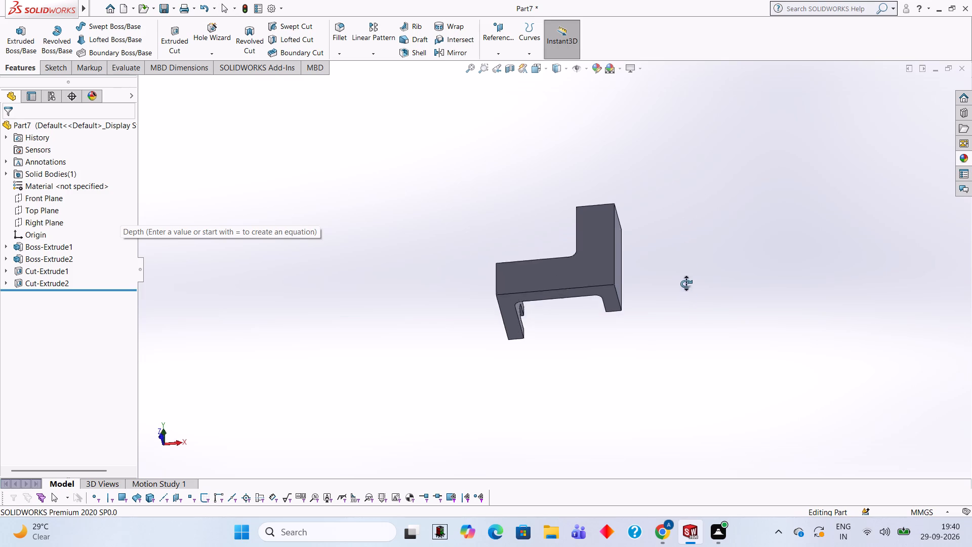
Examine the slotted part from the front, underside, top and slotted leg's side.
middle_click_drag(686, 284, 733, 360)
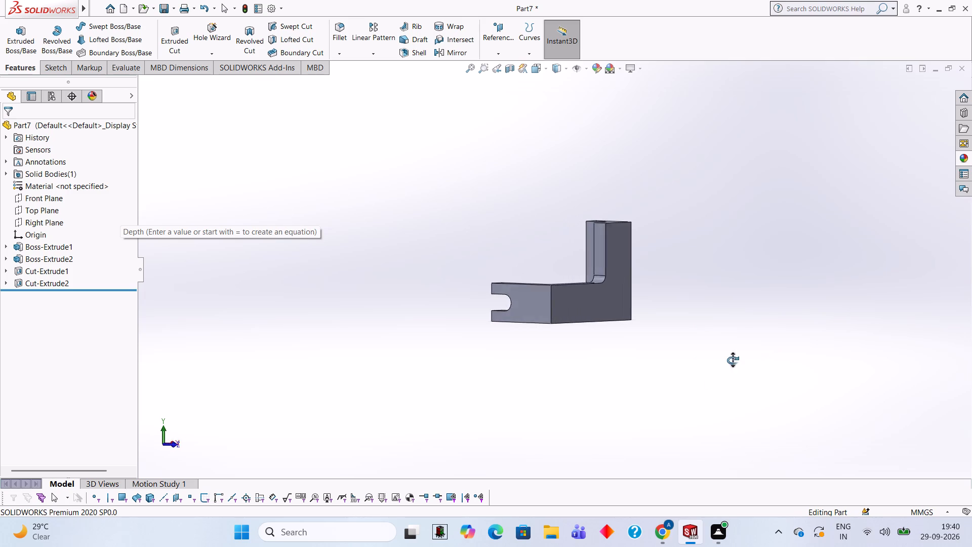
middle_click_drag(733, 360, 702, 197)
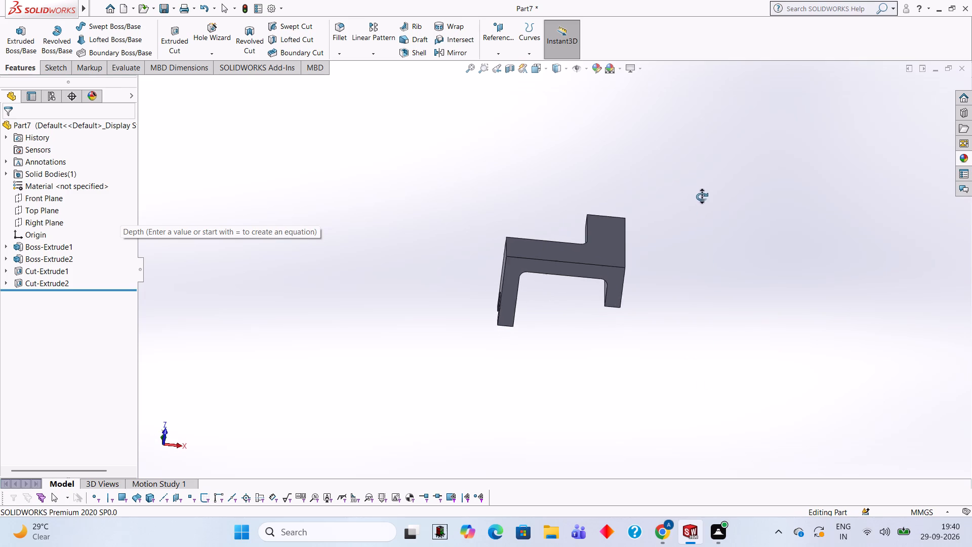
middle_click_drag(702, 197, 707, 303)
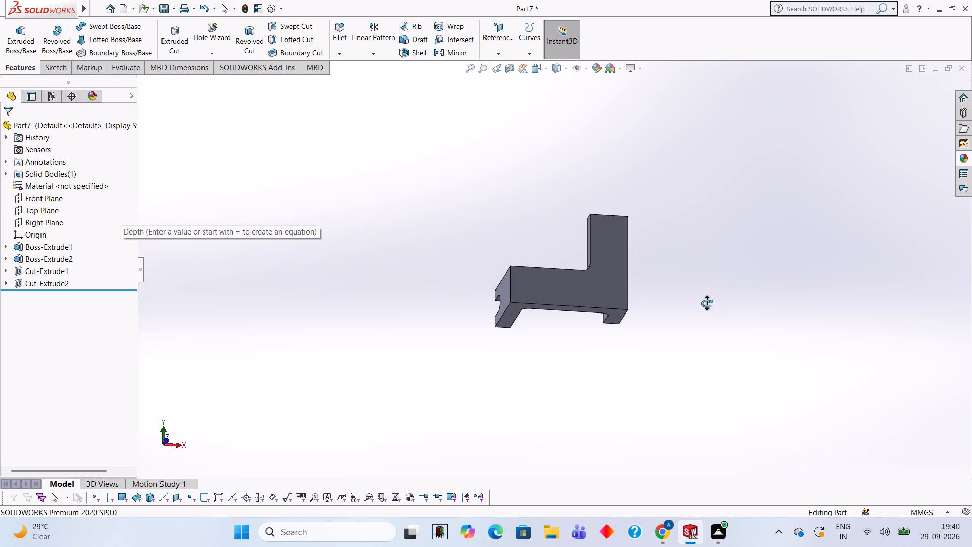
middle_click_drag(707, 303, 699, 303)
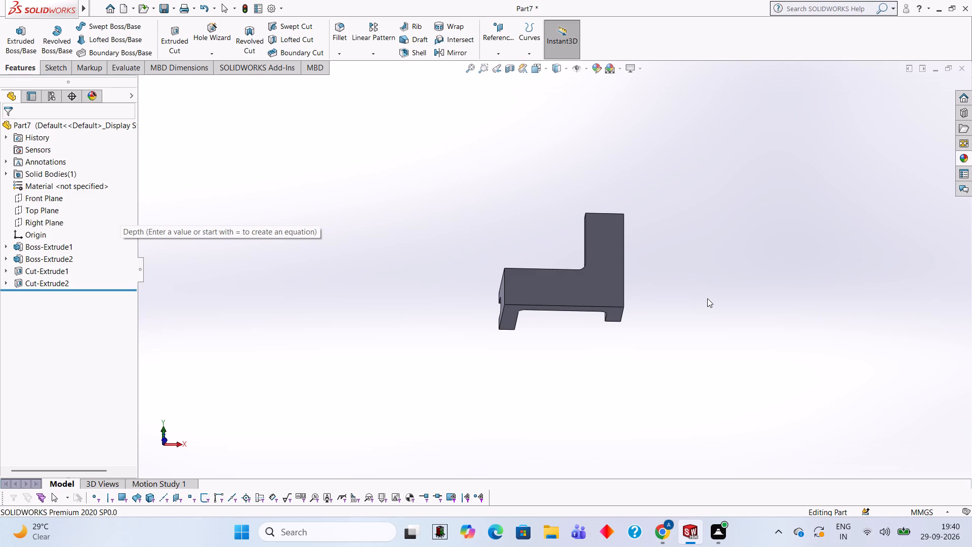
middle_click_drag(676, 381, 712, 396)
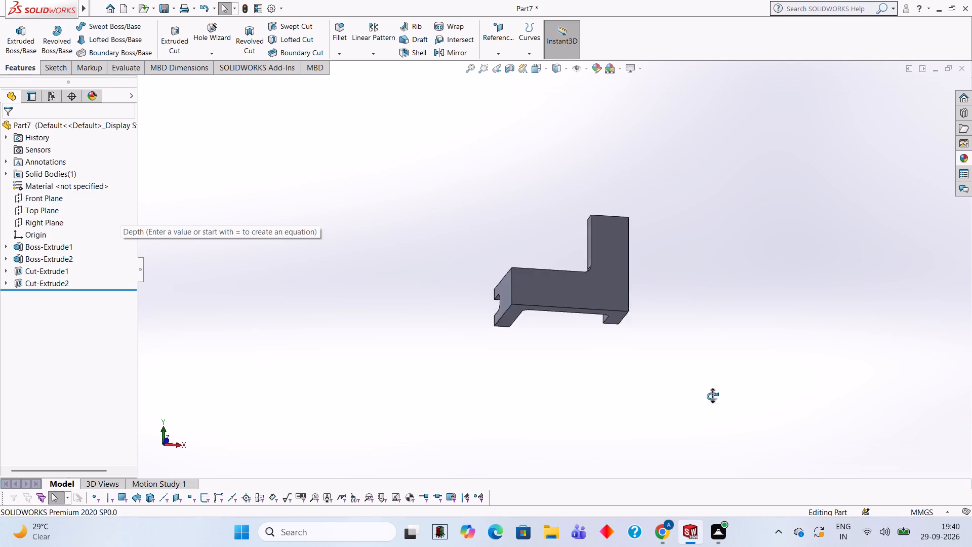
middle_click_drag(712, 396, 747, 375)
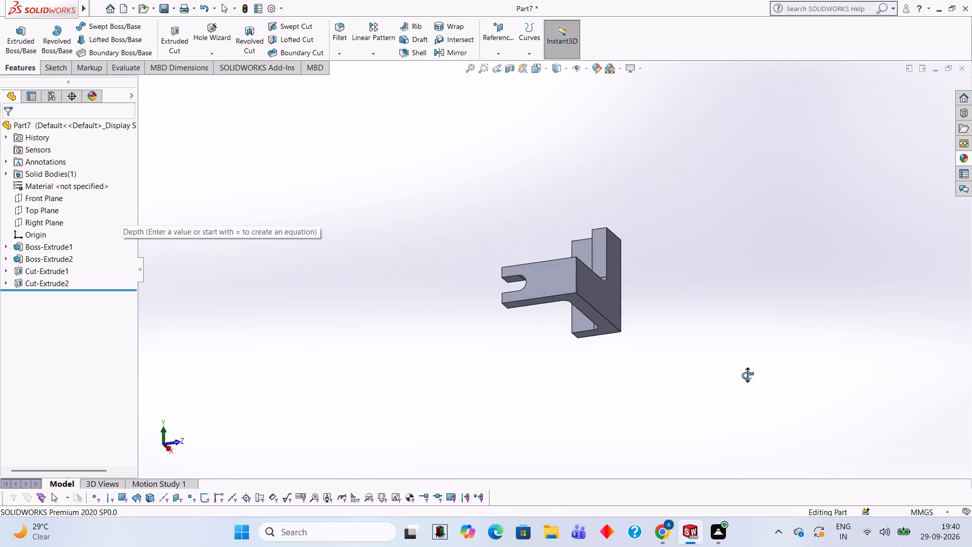
middle_click_drag(747, 375, 769, 442)
scroll(771, 438, "down", 1)
scroll(712, 341, "up", 1)
middle_click_drag(667, 244, 703, 444)
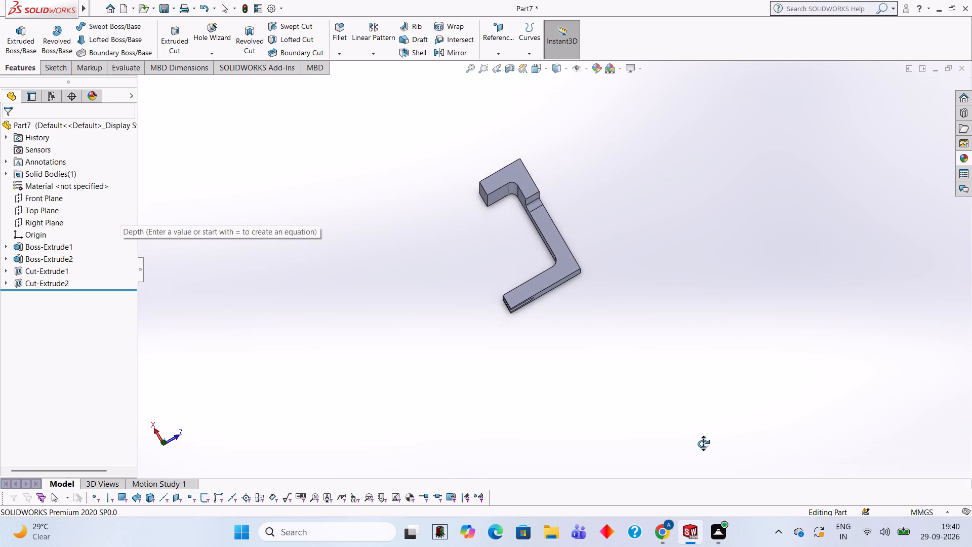
middle_click_drag(703, 444, 761, 396)
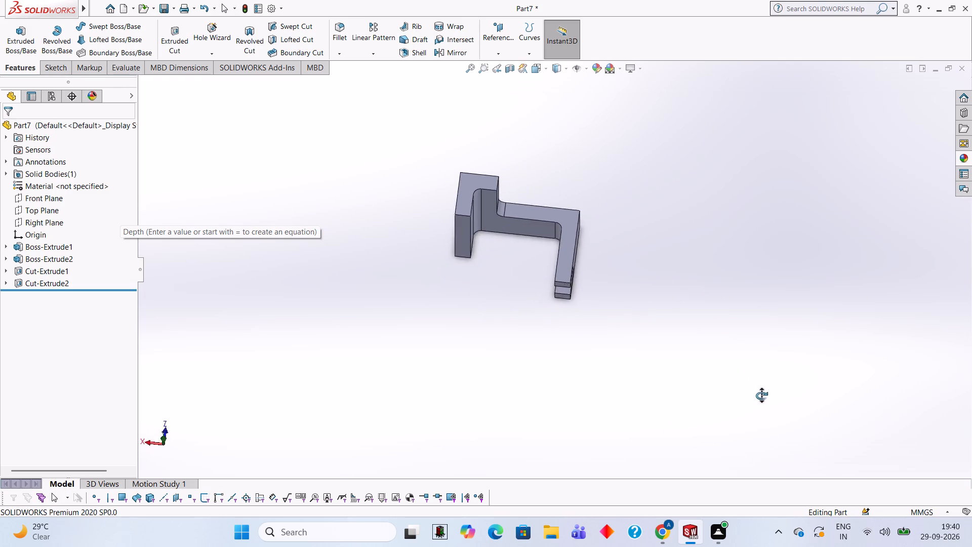
middle_click_drag(761, 396, 568, 129)
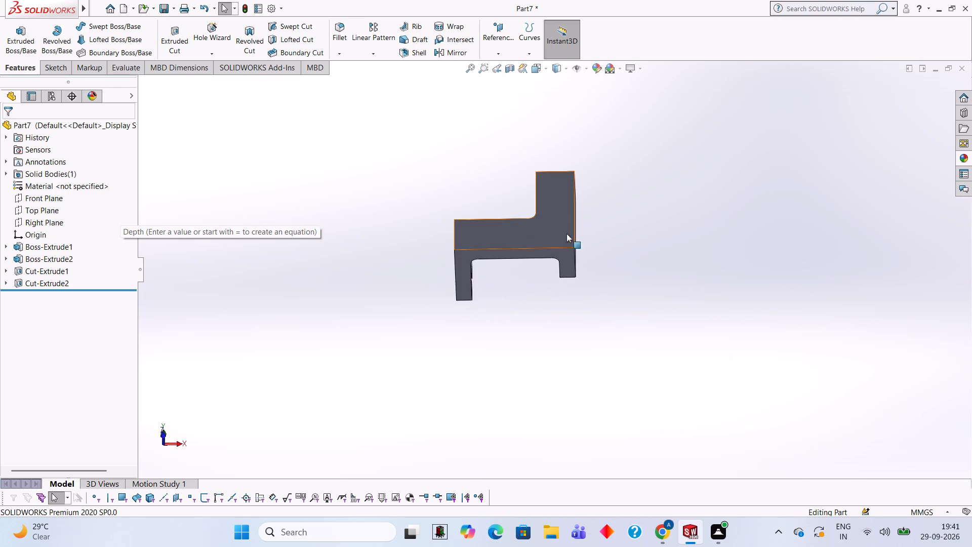
middle_click_drag(616, 356, 635, 210)
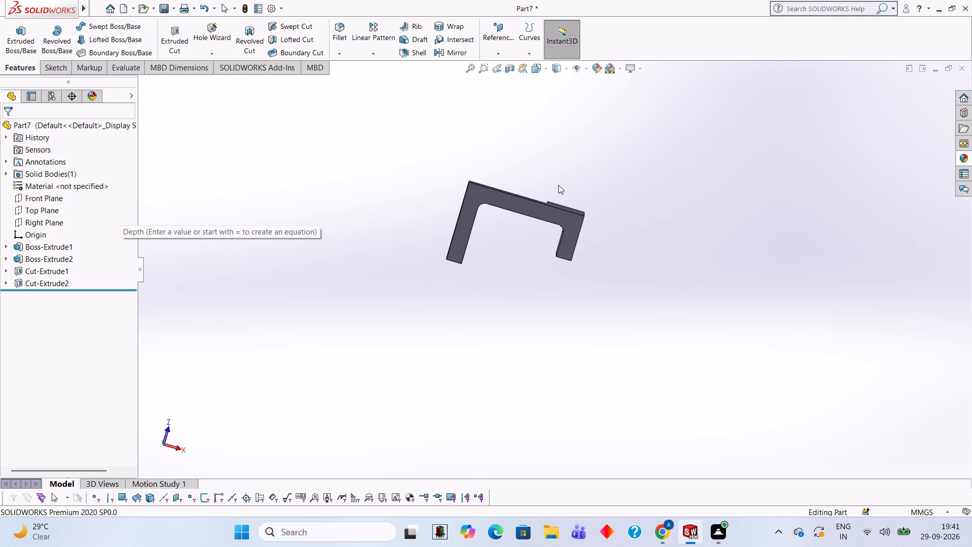
middle_click_drag(604, 175, 666, 303)
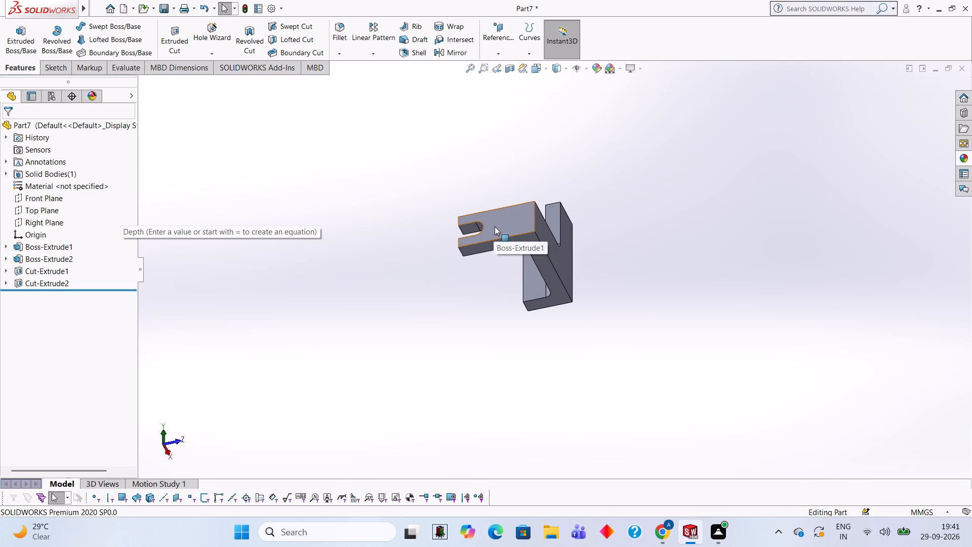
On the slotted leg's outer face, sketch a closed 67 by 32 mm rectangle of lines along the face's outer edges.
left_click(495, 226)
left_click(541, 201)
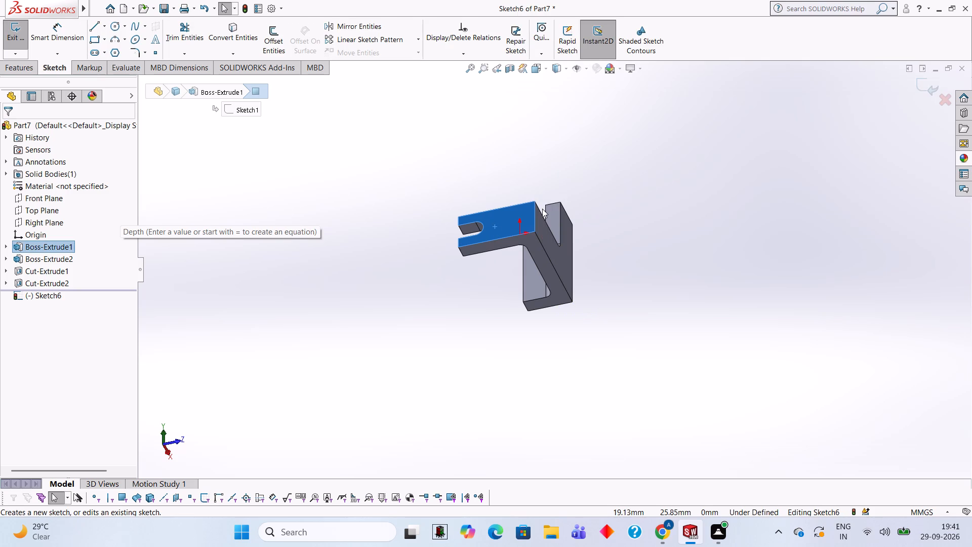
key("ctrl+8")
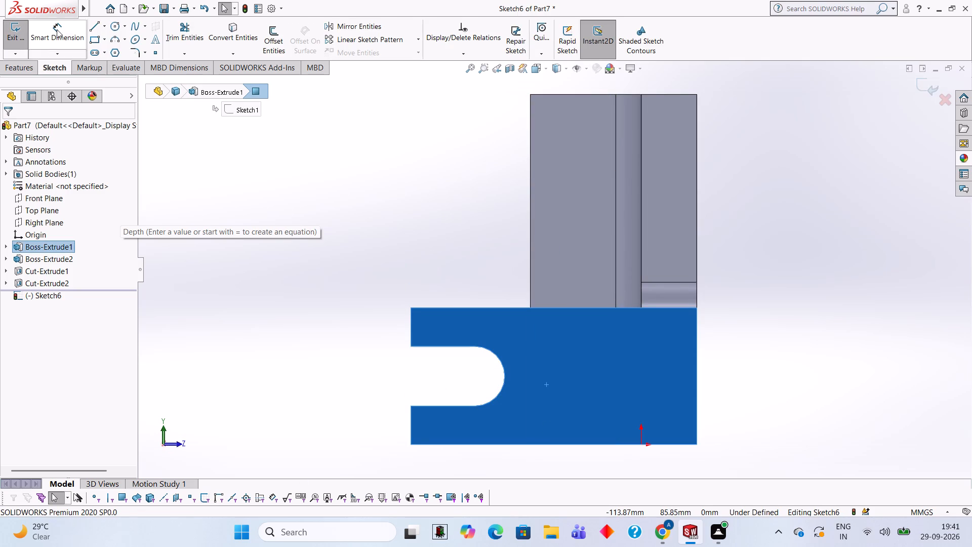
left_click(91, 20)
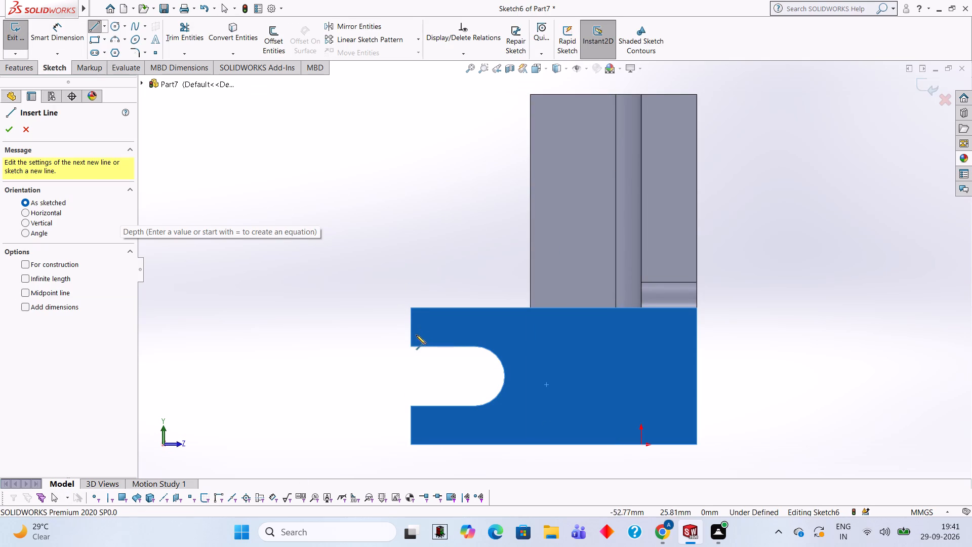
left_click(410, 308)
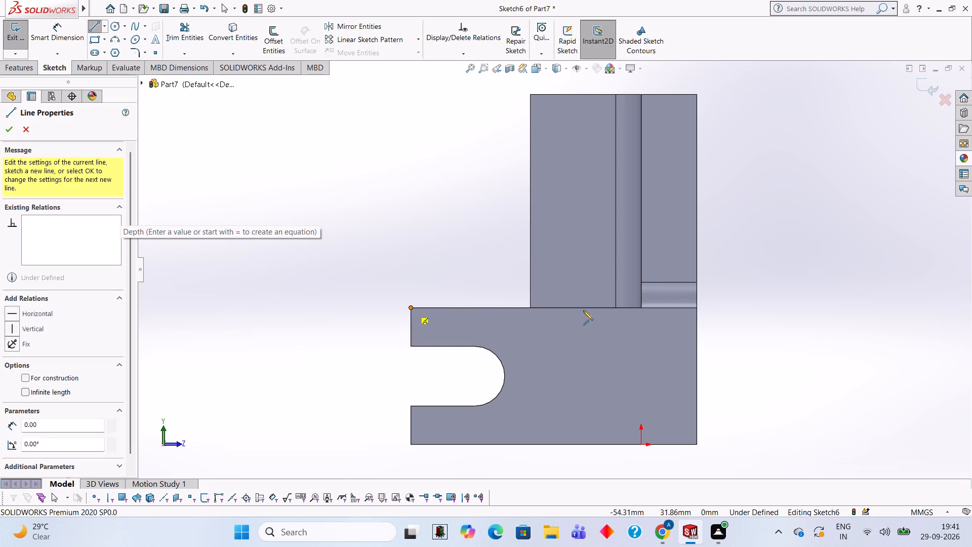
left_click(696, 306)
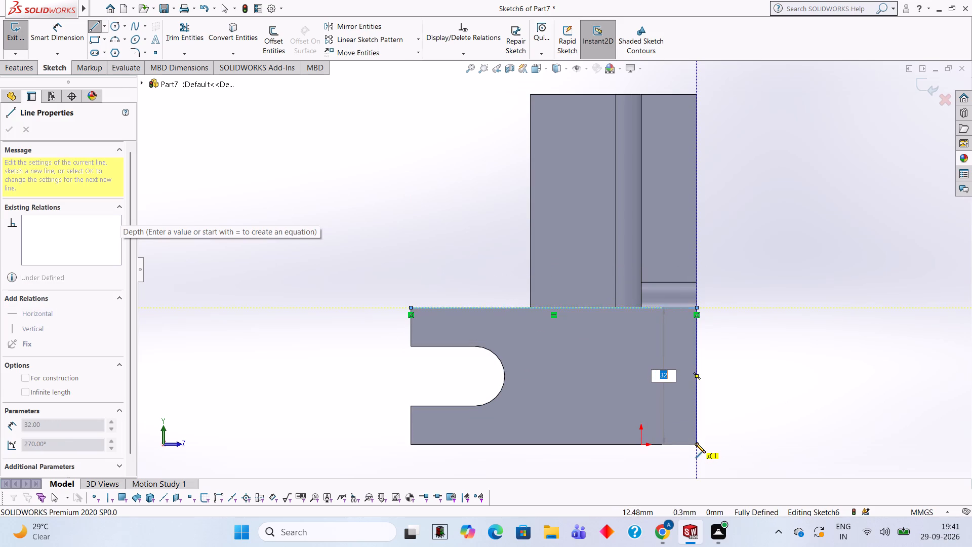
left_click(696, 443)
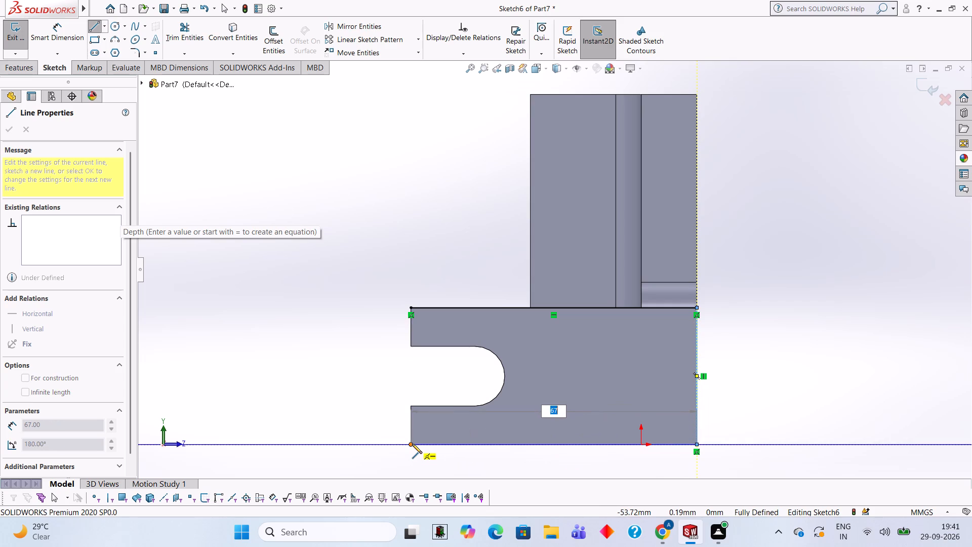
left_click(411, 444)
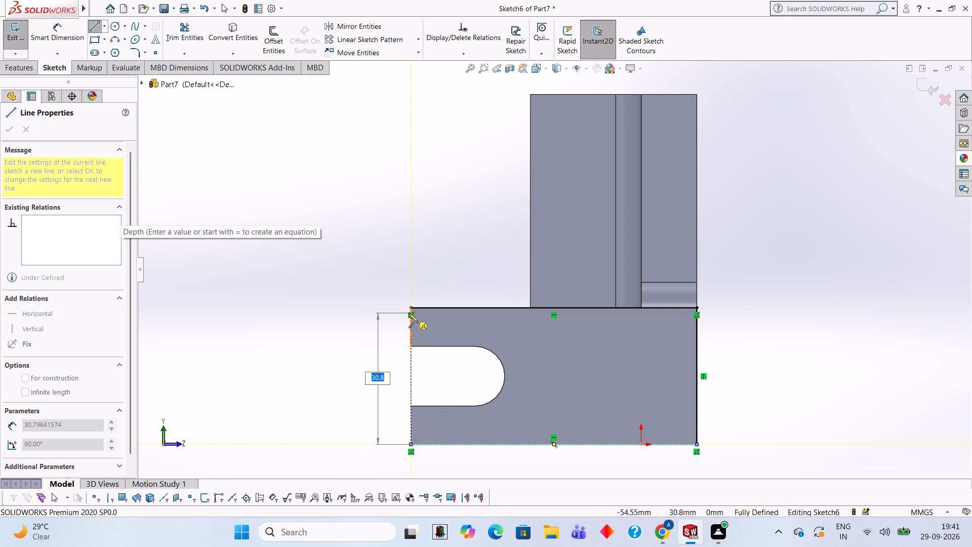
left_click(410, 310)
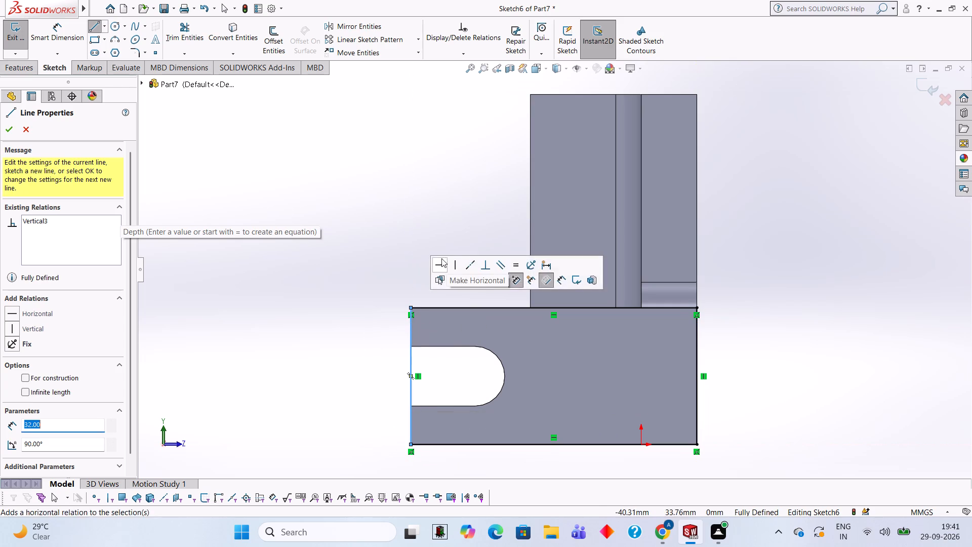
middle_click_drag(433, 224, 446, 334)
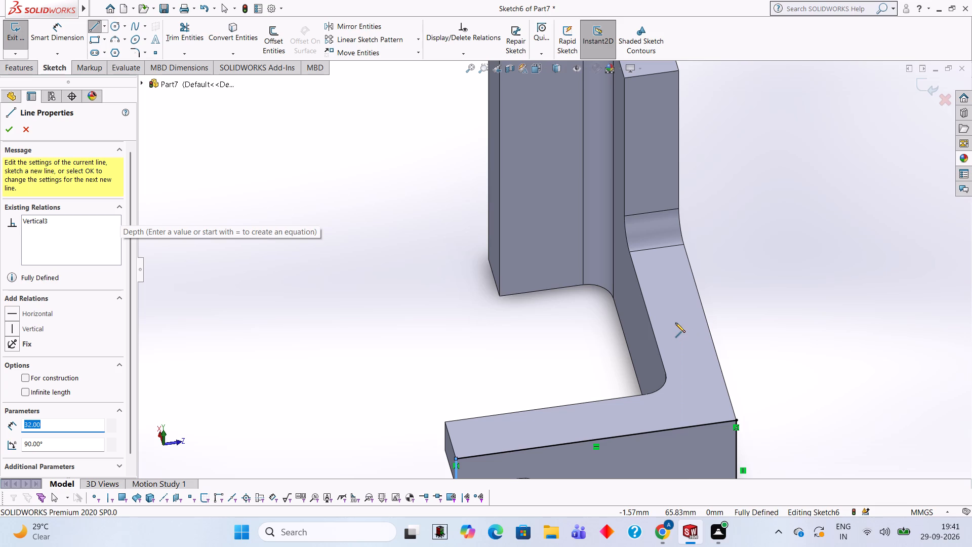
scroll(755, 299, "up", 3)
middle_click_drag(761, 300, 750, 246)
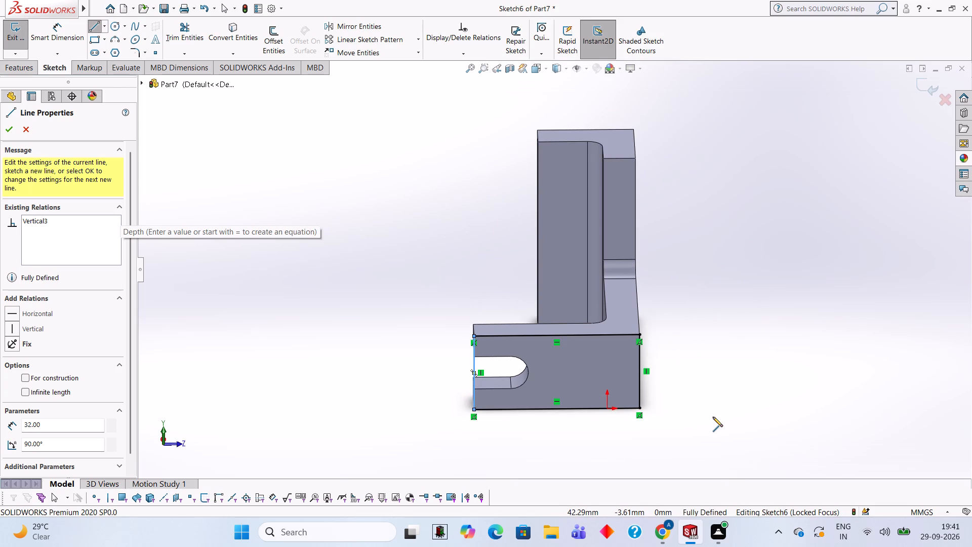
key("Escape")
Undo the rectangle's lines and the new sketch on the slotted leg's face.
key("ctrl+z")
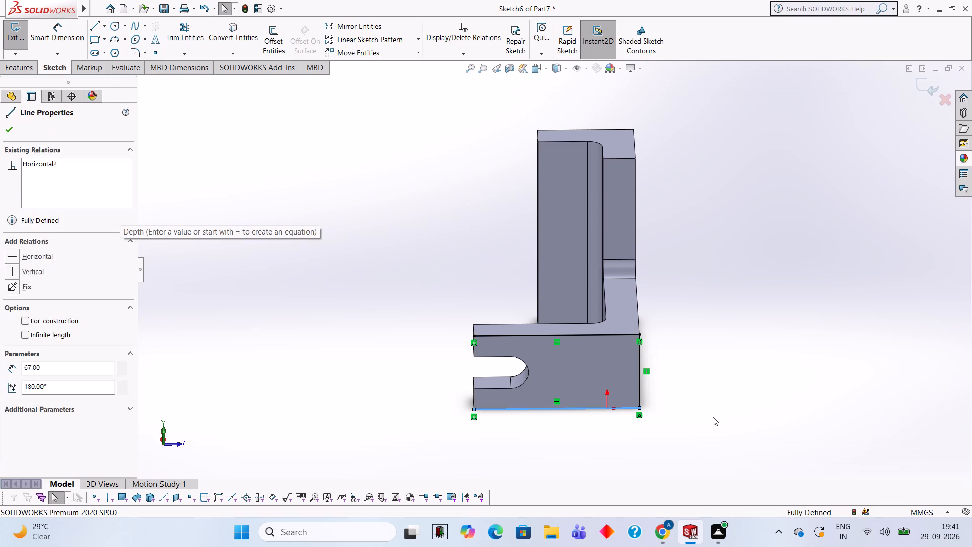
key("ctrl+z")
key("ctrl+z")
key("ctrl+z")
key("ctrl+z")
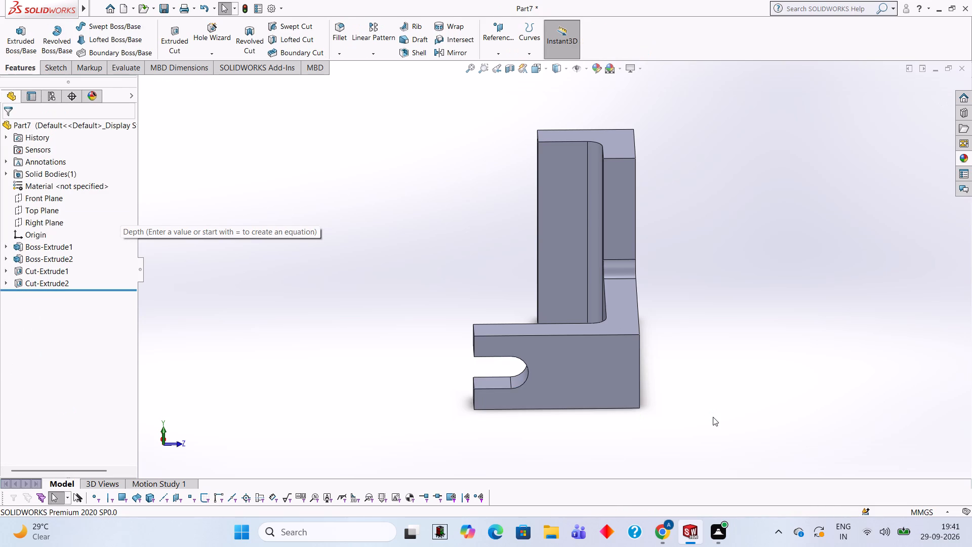
Undo the slot cut and all its profile geometry, back to the empty sketch on the shortened leg's outer face.
key("ctrl+z")
key("ctrl+z")
key("ctrl+z")
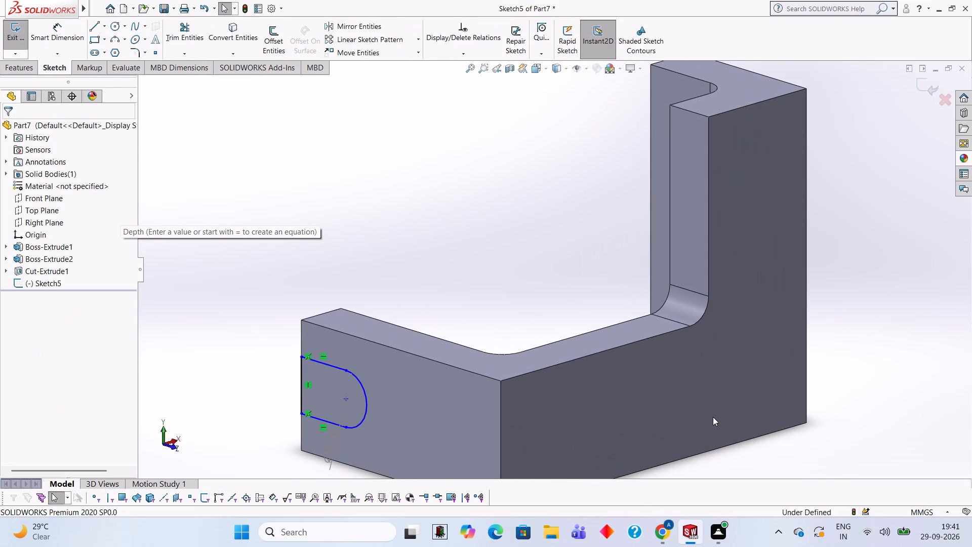
key("ctrl+z")
key("ctrl+z")
key("ctrl+z")
key("ctrl+z")
key("ctrl+z")
key("ctrl+z")
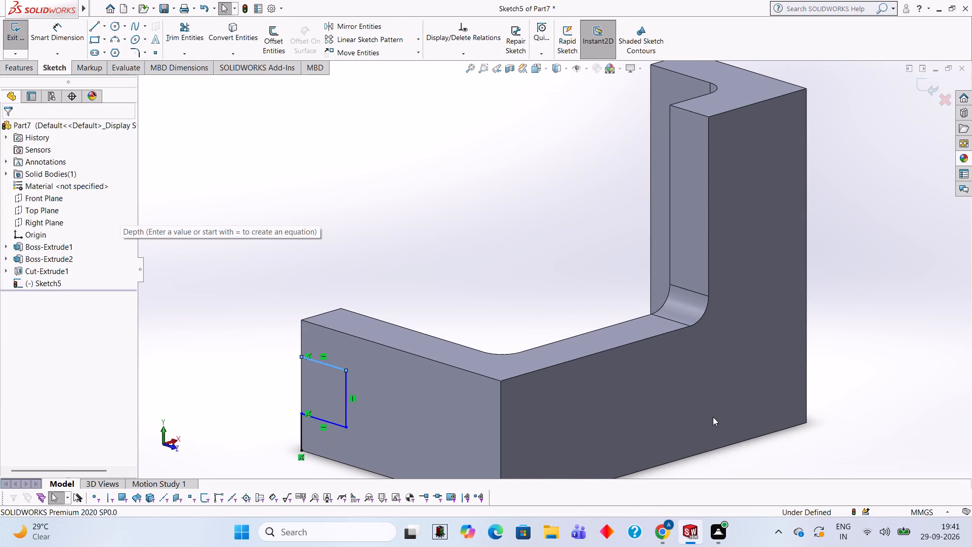
key("ctrl+z")
key("ctrl+z")
key("ctrl+z")
key("ctrl+z")
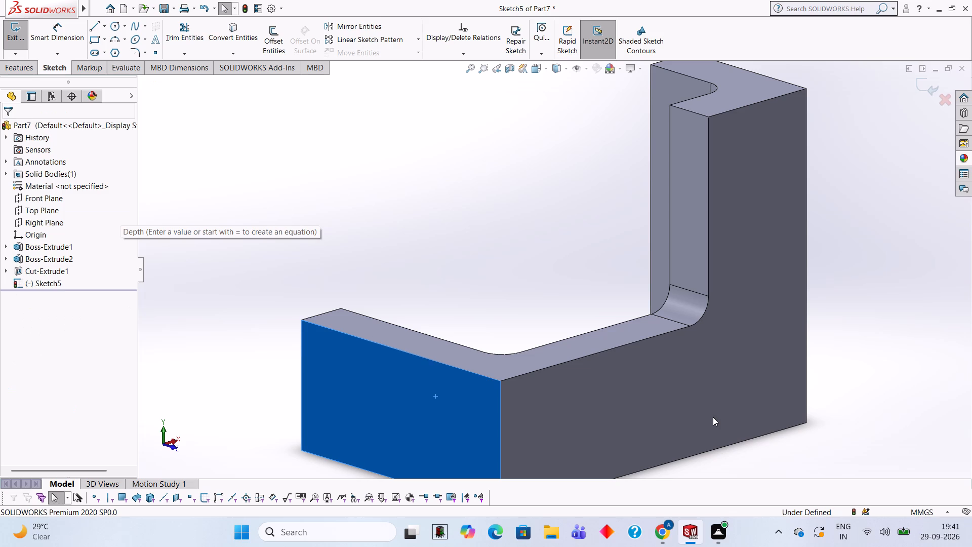
key("Escape")
Start a line at the upper corner of the outer leg face, at the leg's free end.
scroll(673, 299, "up", 2)
middle_click_drag(735, 394, 740, 395)
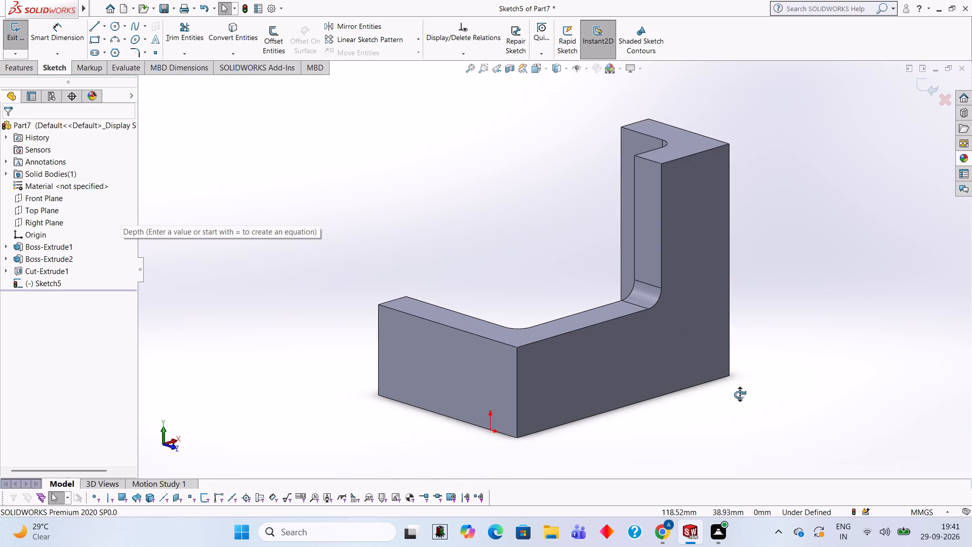
middle_click_drag(740, 395, 798, 353)
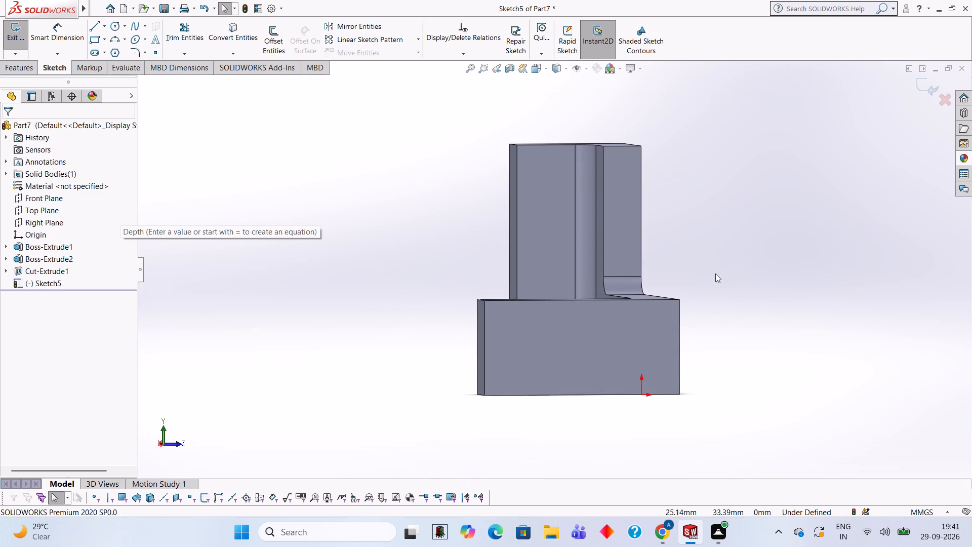
middle_click_drag(681, 172, 672, 278)
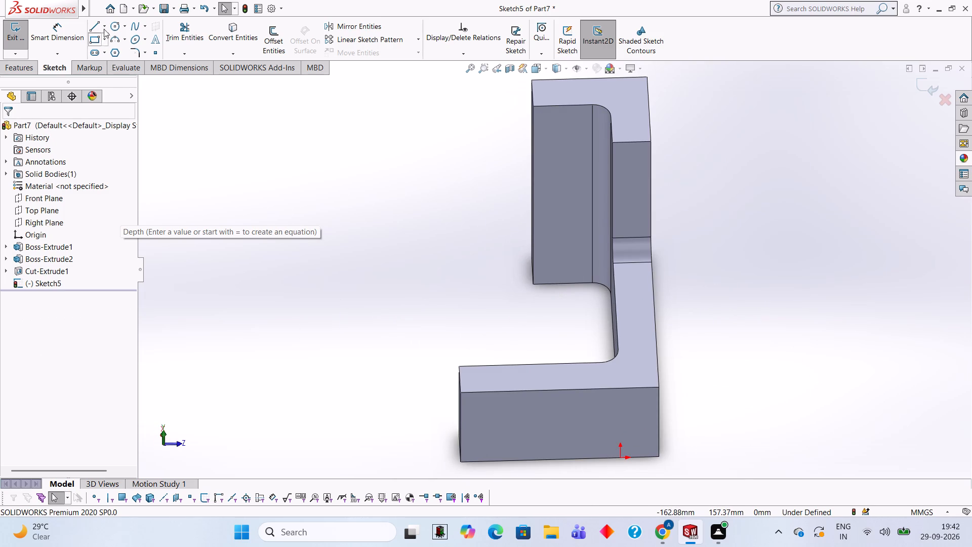
left_click(95, 29)
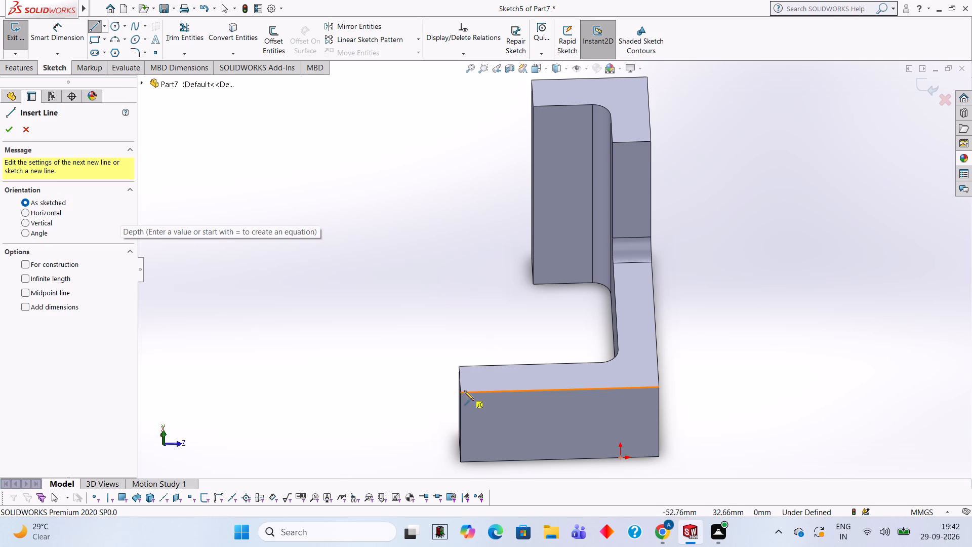
left_click(460, 390)
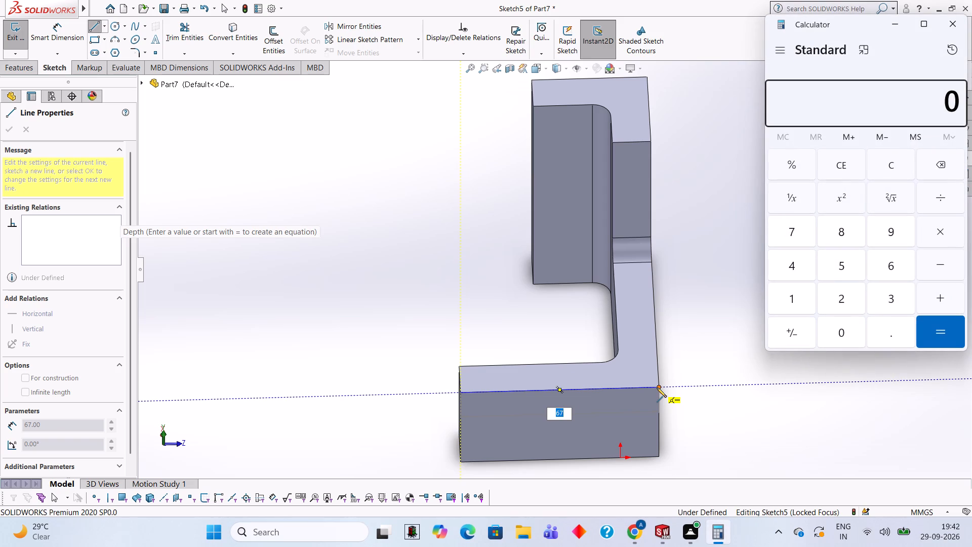
Calculate 67 minus 54 in Calculator and close it.
type("57-54")
key("Return")
key("BackSpace")
key("BackSpace")
type("67-")
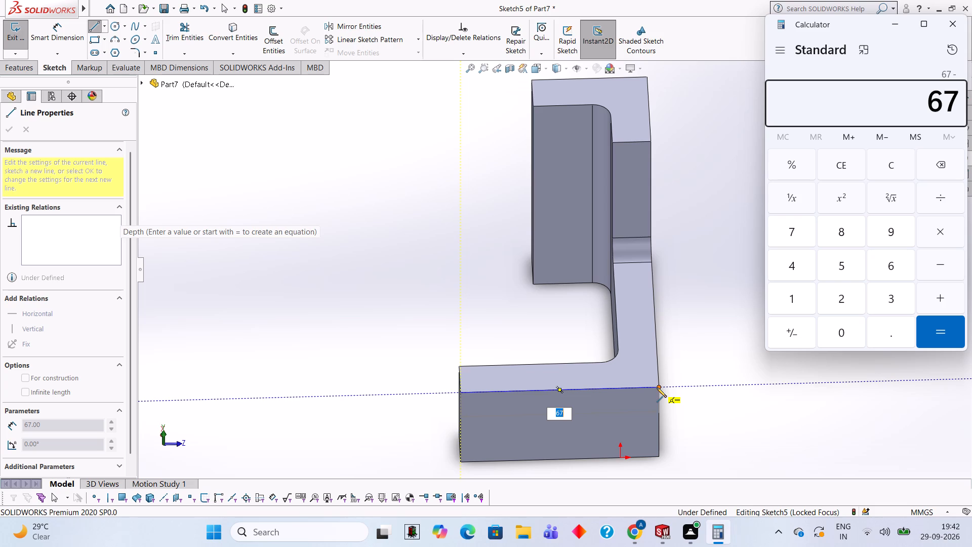
type("54")
key("Return")
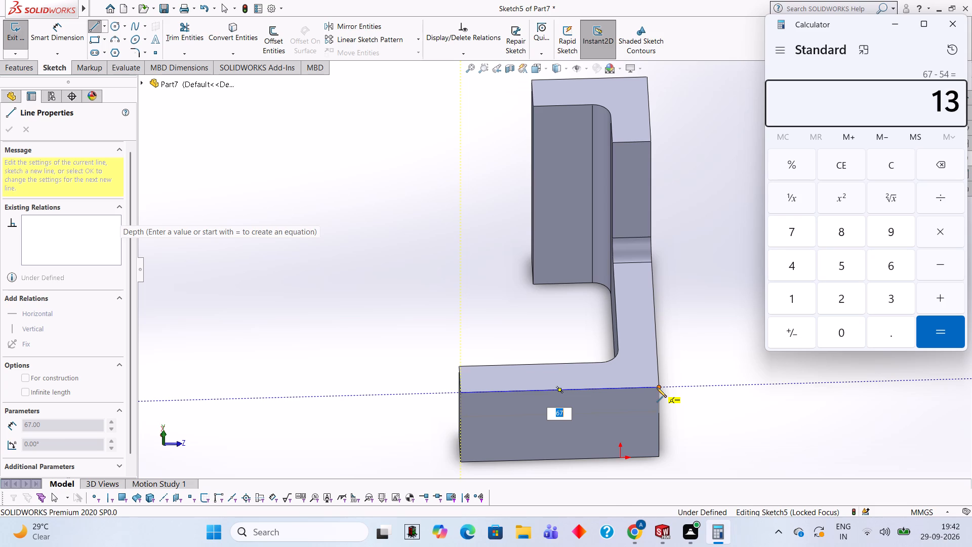
left_click(951, 30)
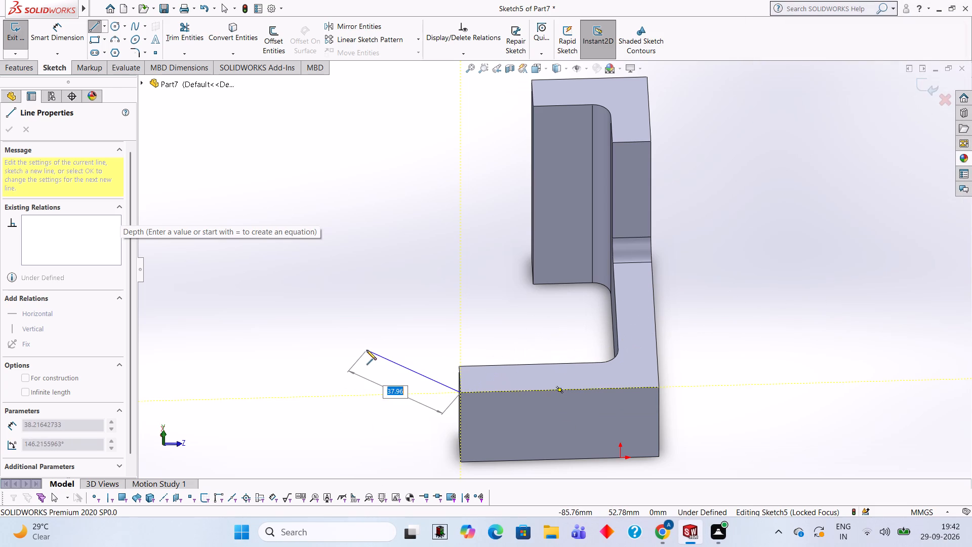
Cancel the started line and exit the empty sketch on the outer leg face.
key("Escape")
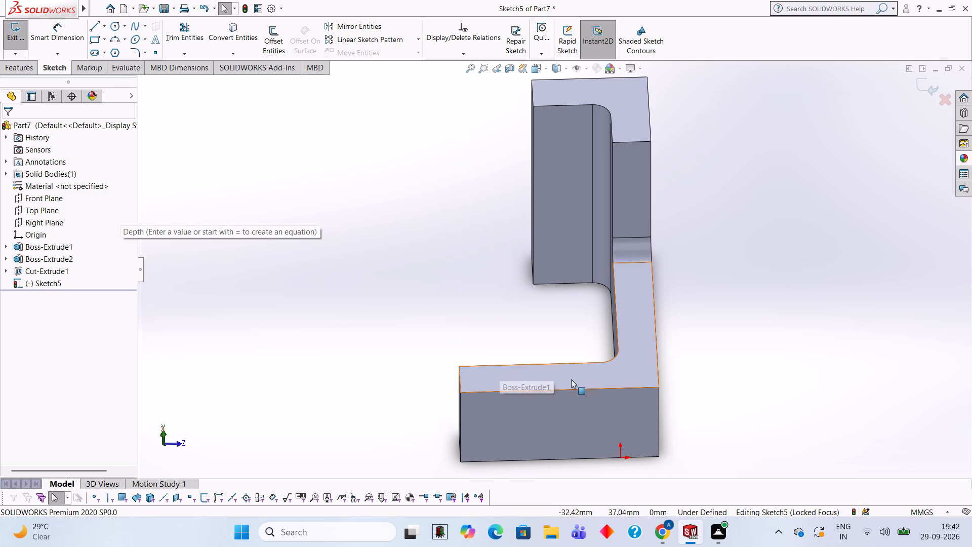
middle_click_drag(547, 347, 644, 282)
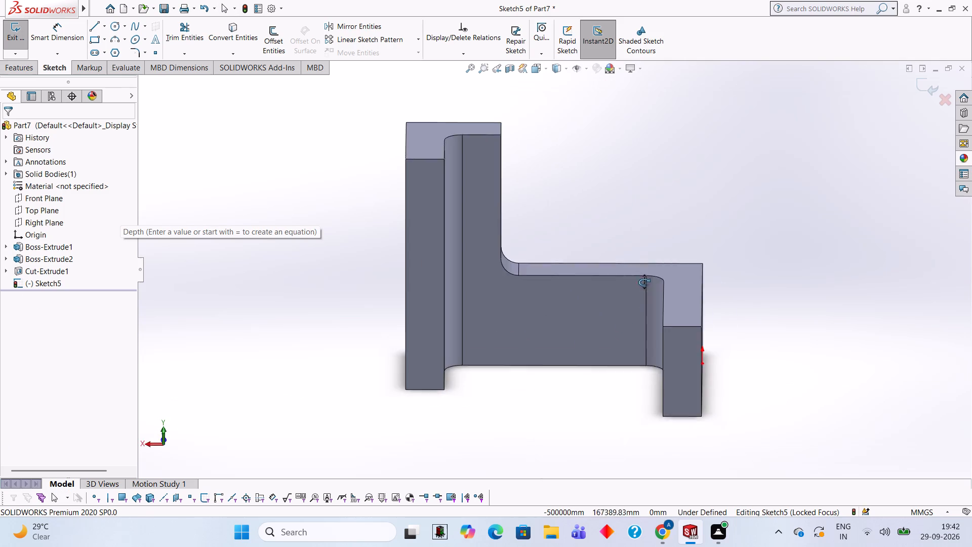
middle_click_drag(644, 282, 651, 247)
left_click(684, 326)
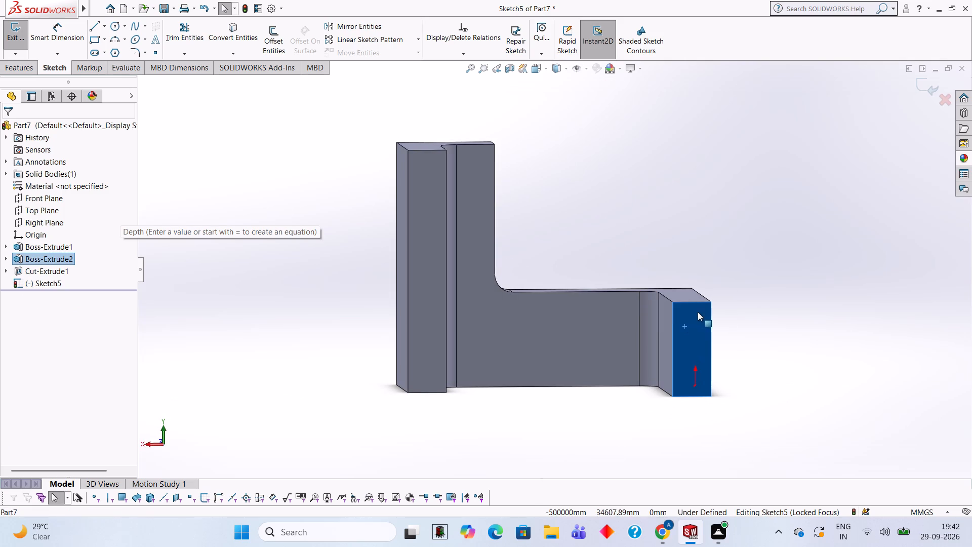
left_click(916, 83)
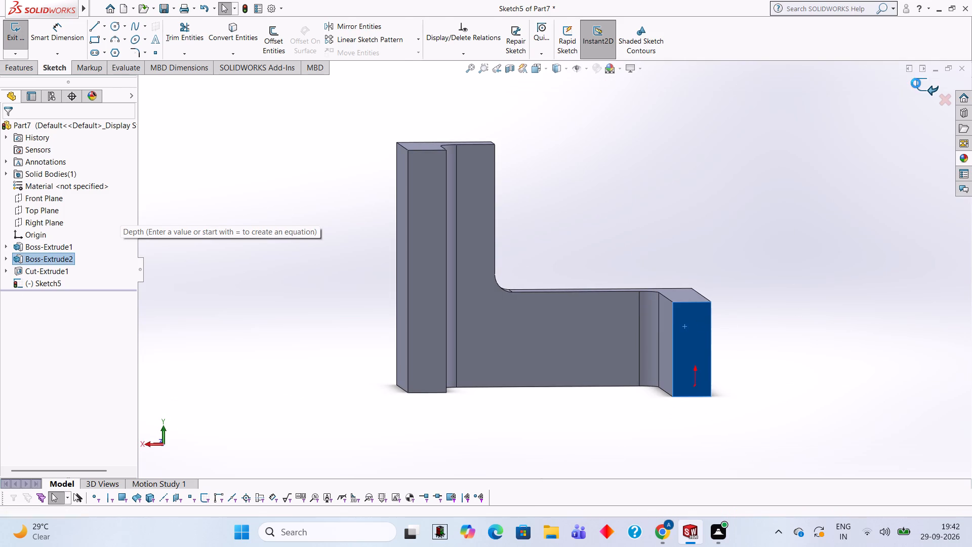
Sketch a closed 13 by 32 mm rectangle tracing the edges of the shorter leg's free end face.
left_click(705, 347)
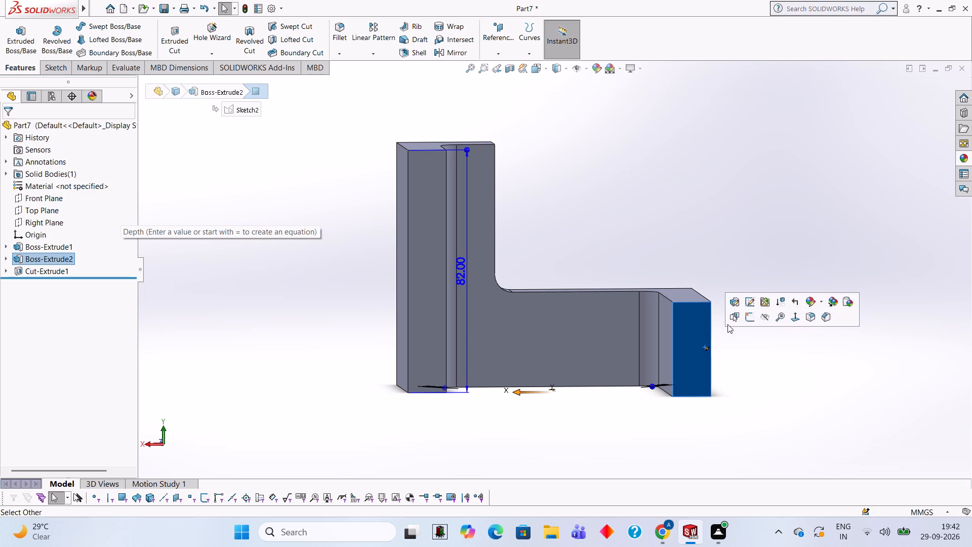
left_click(745, 315)
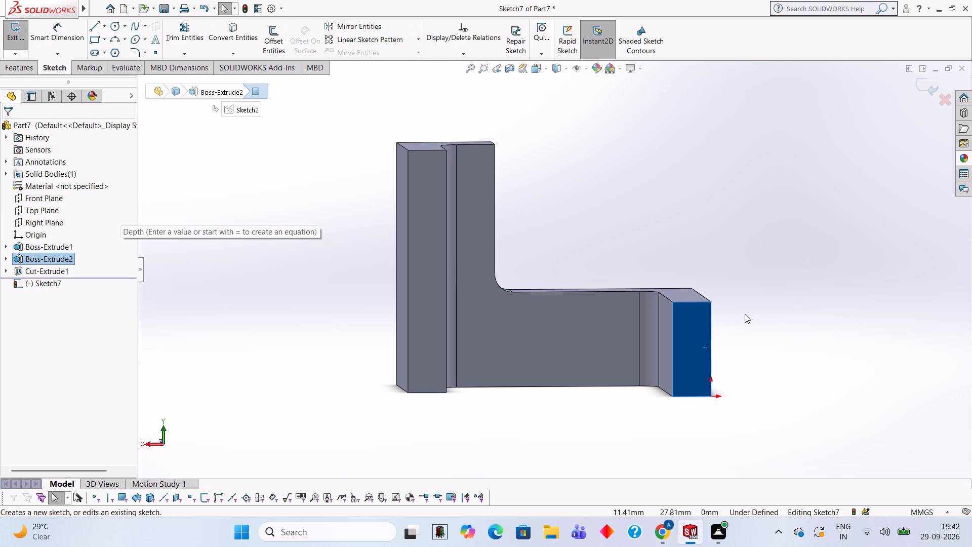
key("ctrl+8")
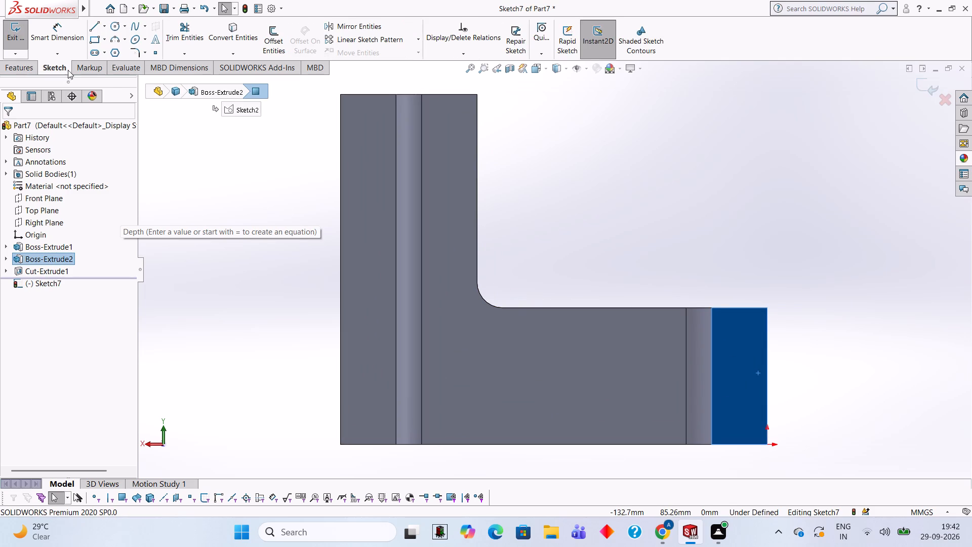
left_click(89, 29)
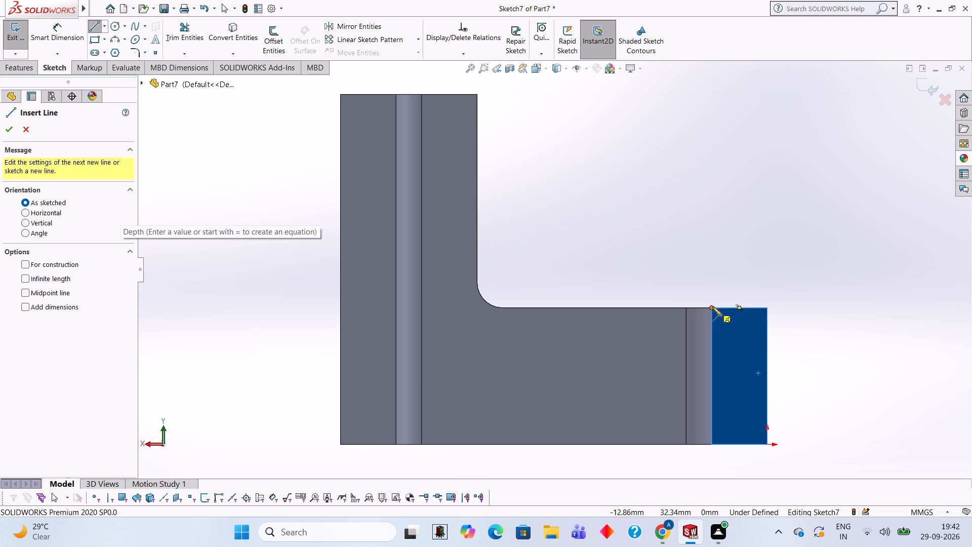
left_click(712, 306)
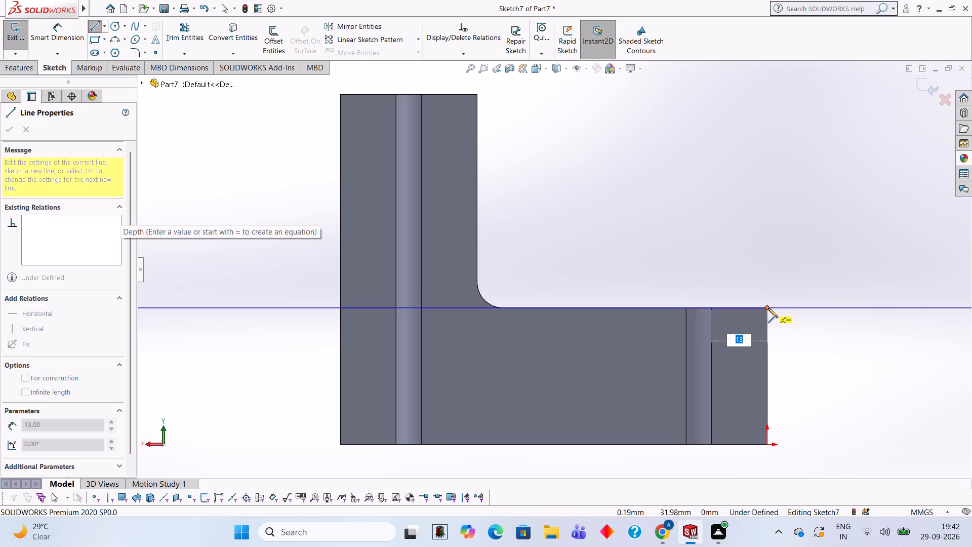
left_click(768, 308)
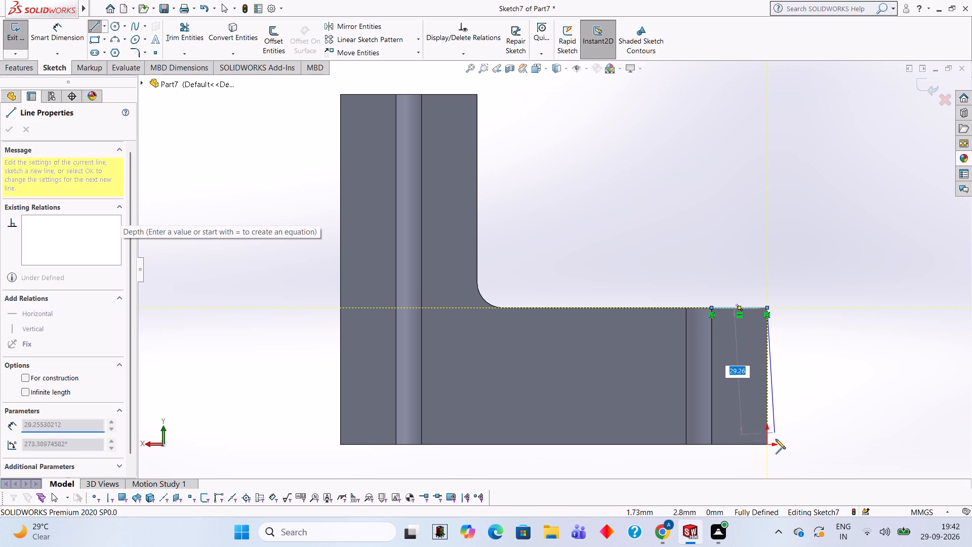
left_click(766, 444)
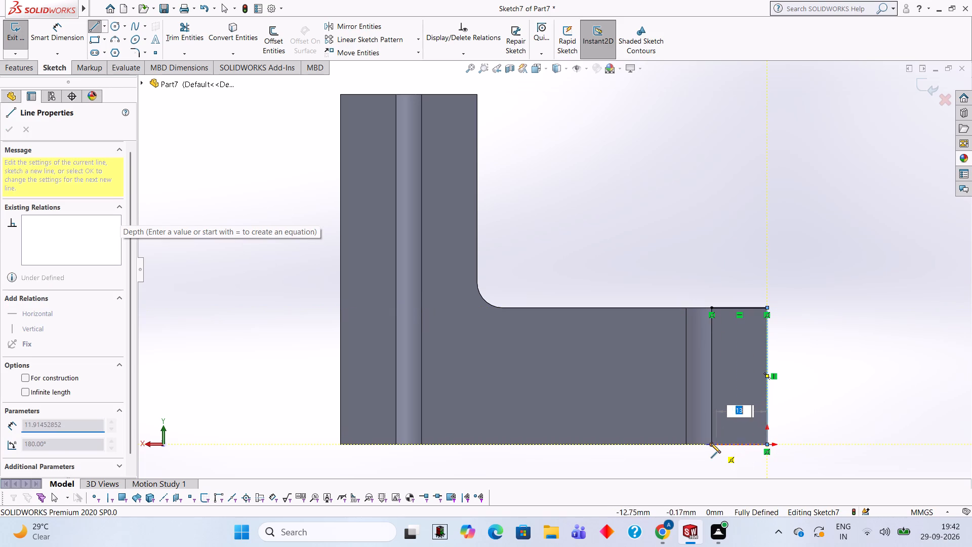
left_click(711, 443)
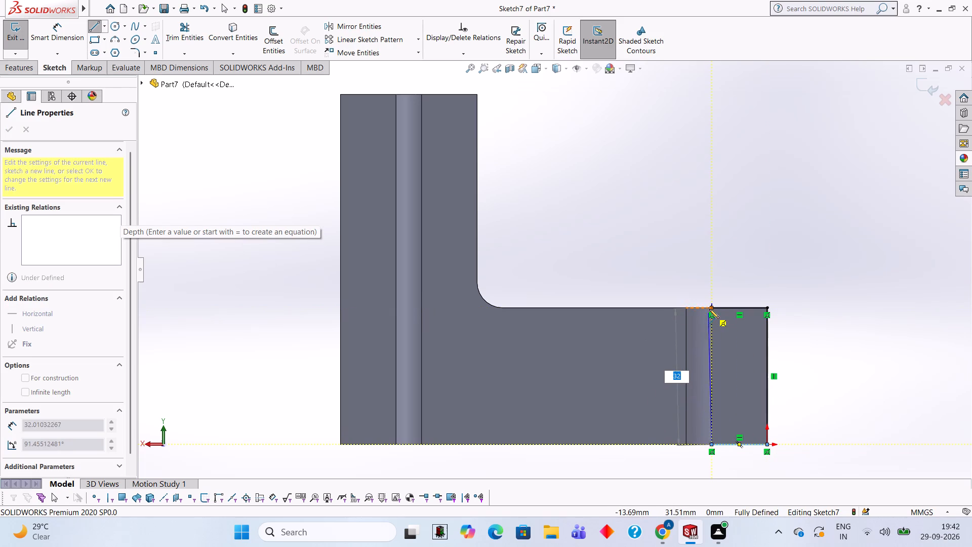
left_click(712, 307)
Cut-extrude the end-face rectangle with a blind depth of 13 mm into the leg.
middle_click_drag(816, 361, 762, 403)
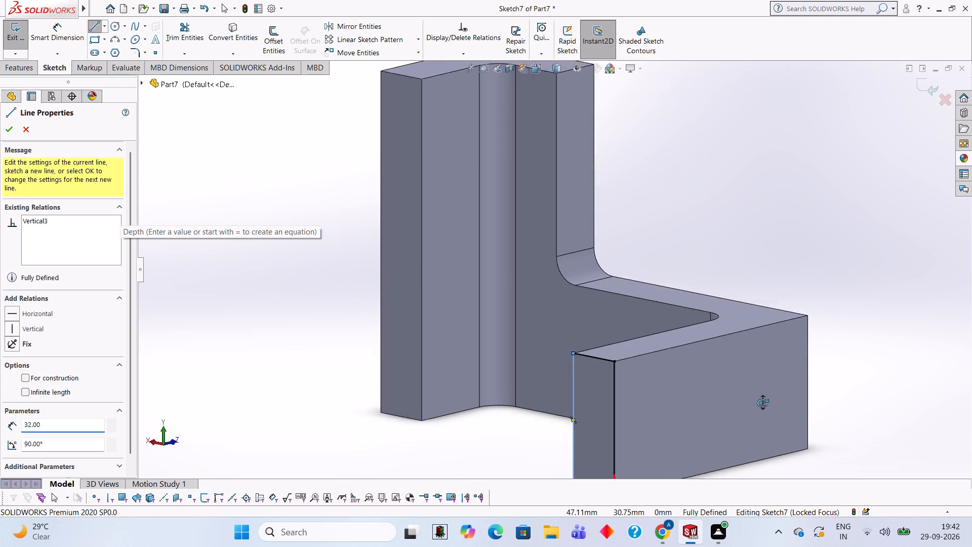
middle_click_drag(762, 403, 762, 411)
left_click(24, 67)
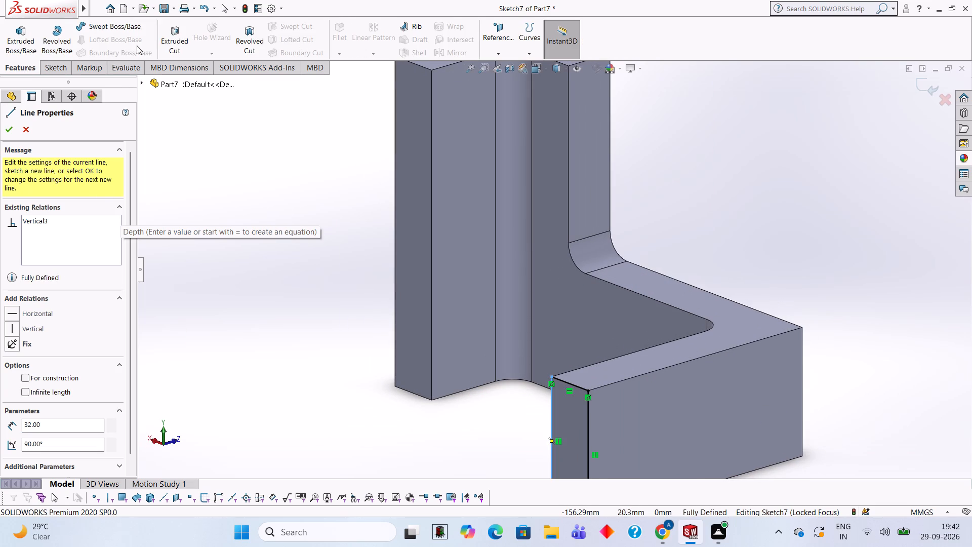
left_click(179, 32)
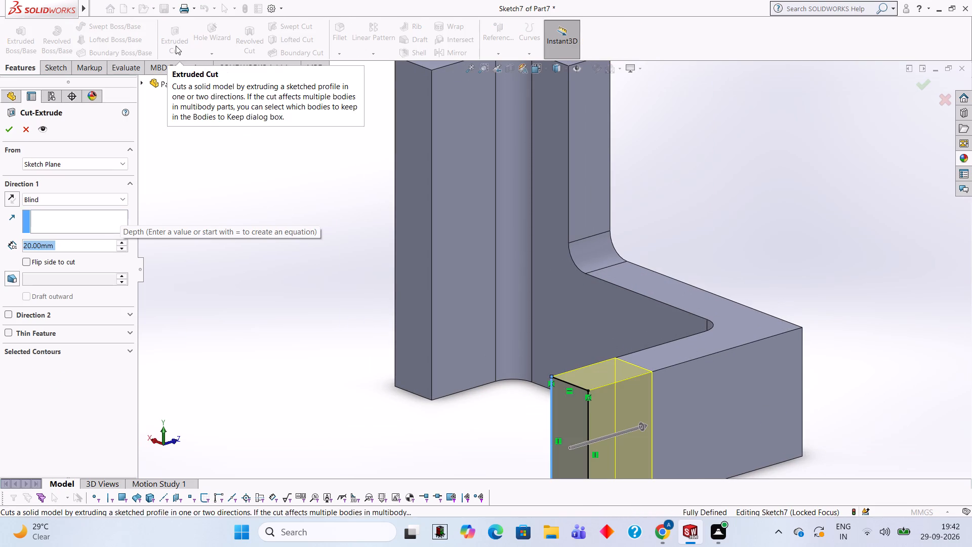
key("1")
key("3")
key("Return")
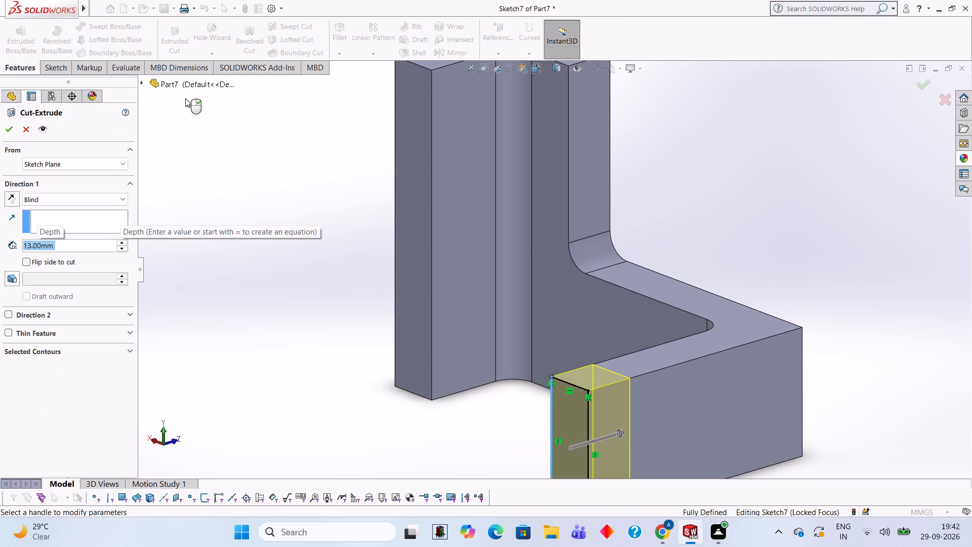
left_click(7, 136)
left_click(315, 310)
Start a new sketch on the outer face of the shortened leg and view it face-on.
scroll(327, 319, "up", 2)
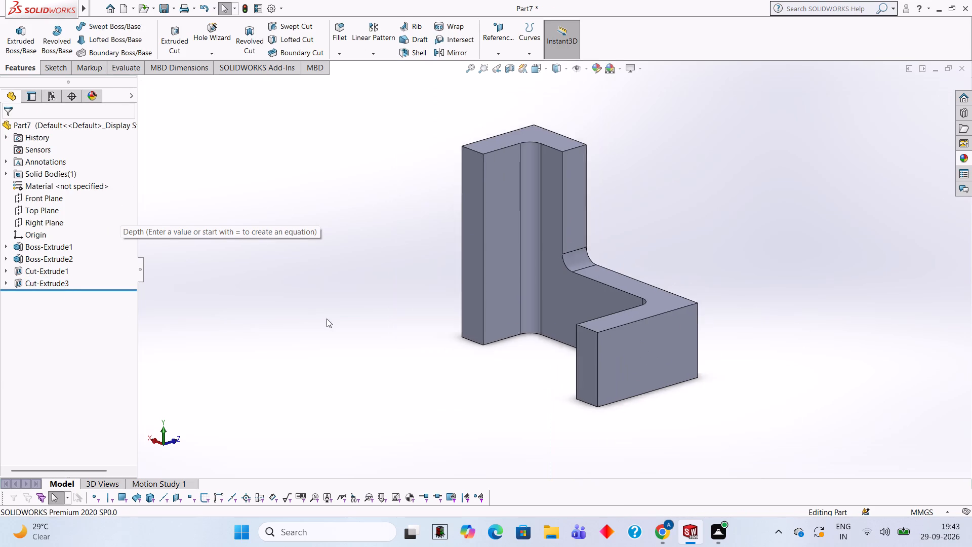
scroll(327, 319, "up", 2)
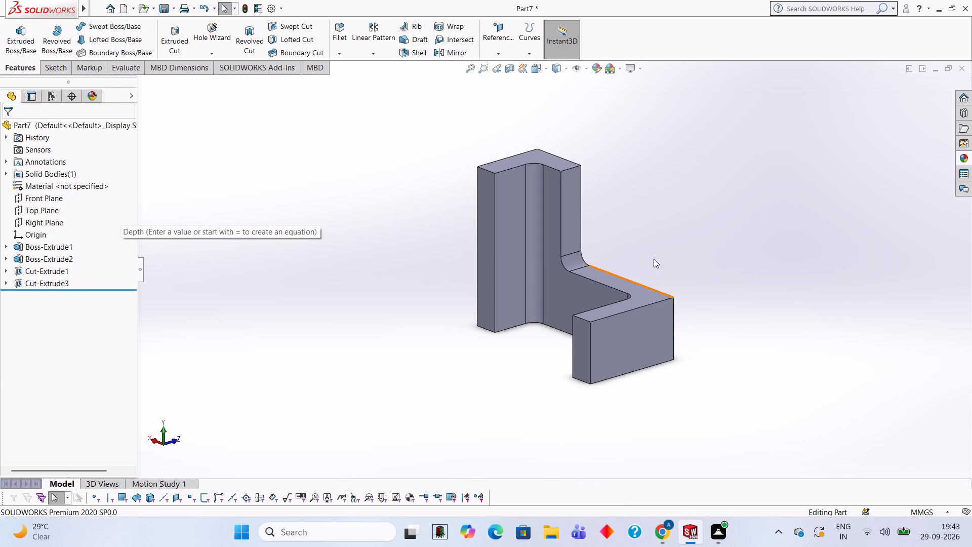
middle_click_drag(690, 252, 646, 267)
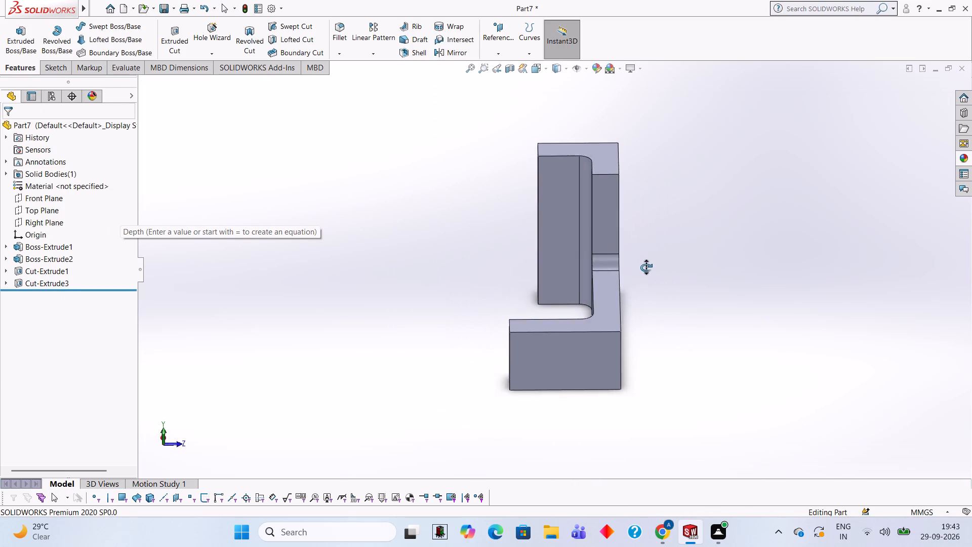
middle_click_drag(646, 267, 642, 232)
middle_click_drag(687, 275, 700, 245)
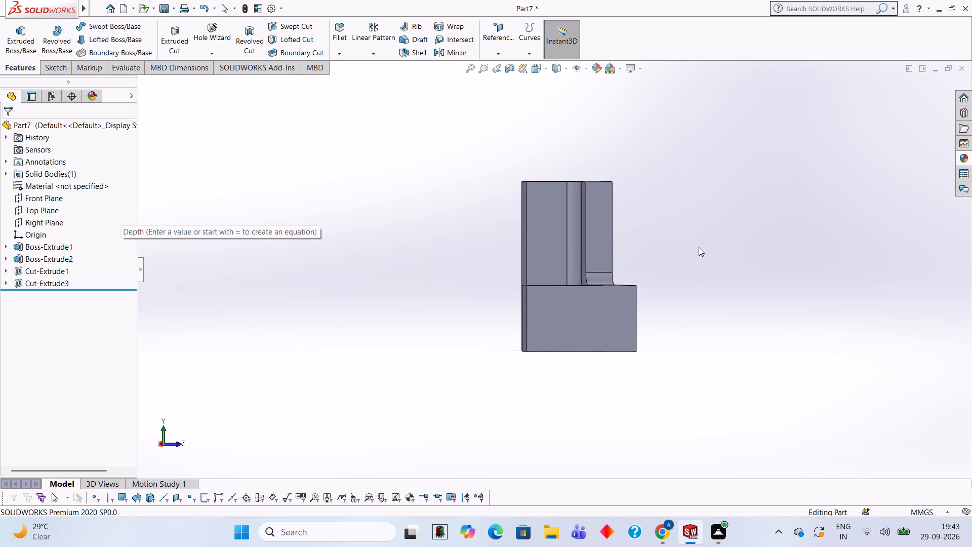
left_click(584, 318)
left_click(629, 282)
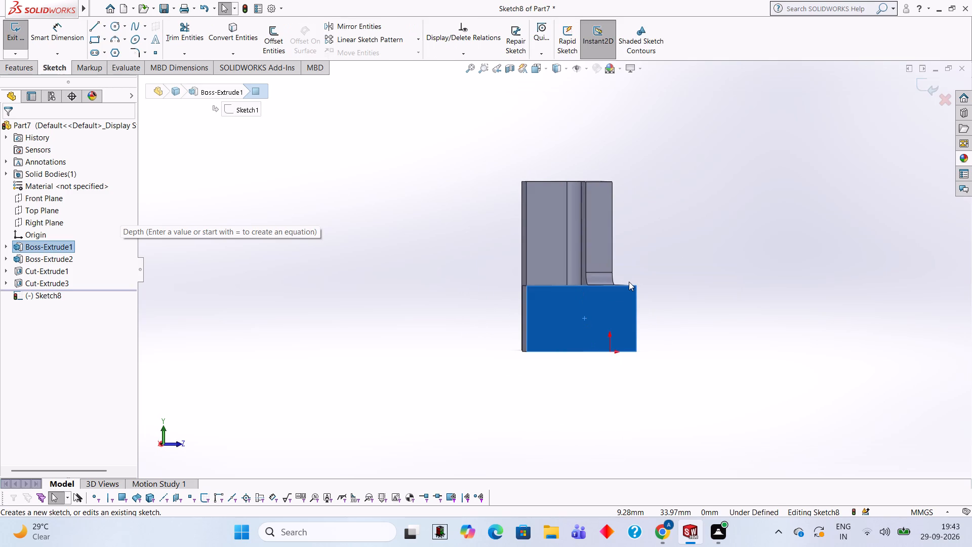
key("ctrl+8")
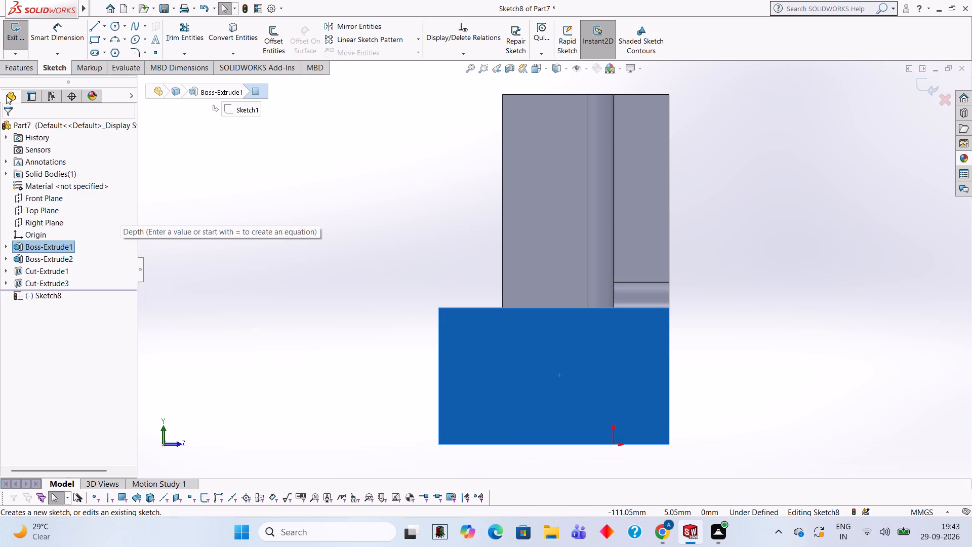
Draw connected lines from the free end's lower corner: 9 mm up, 15 mm inward, 14 mm up and 15 mm back to the edge.
left_click(92, 27)
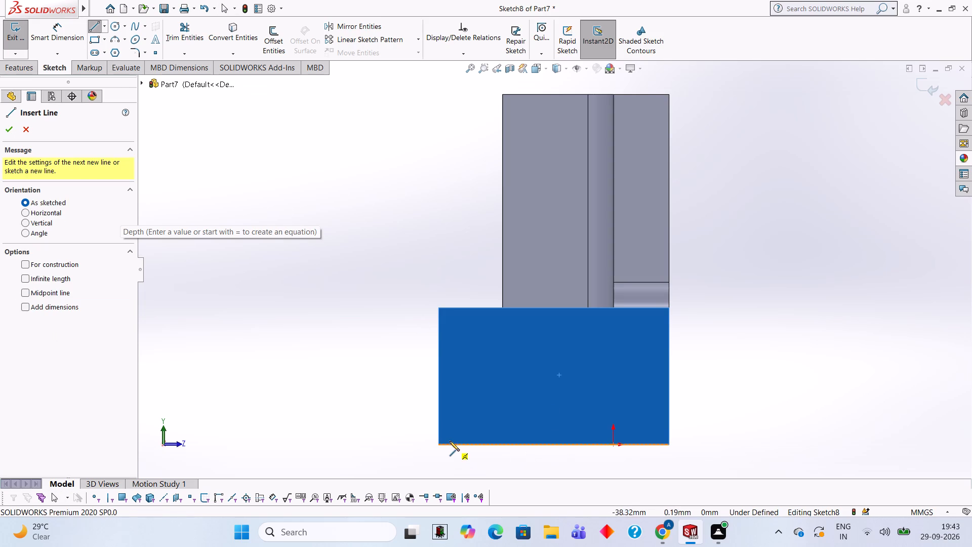
left_click(437, 444)
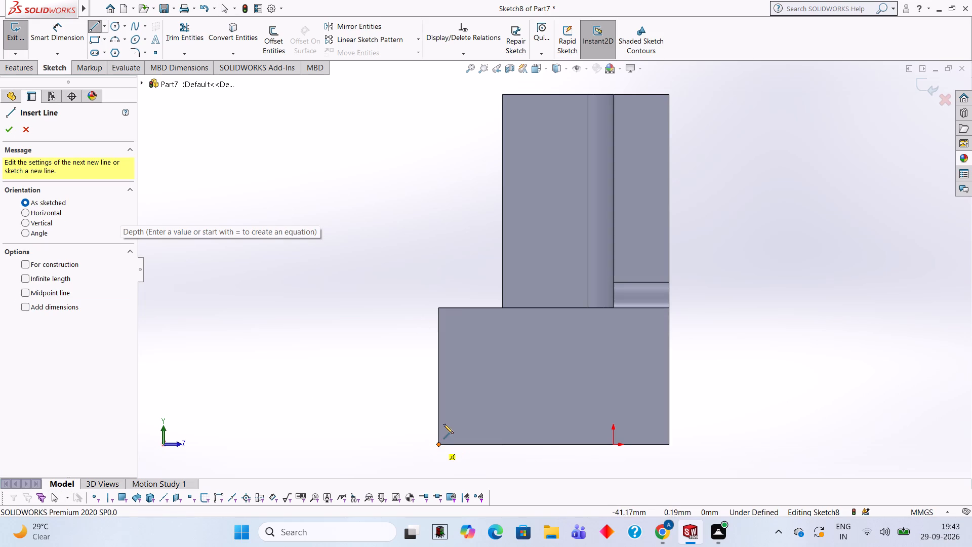
key("9")
key("Return")
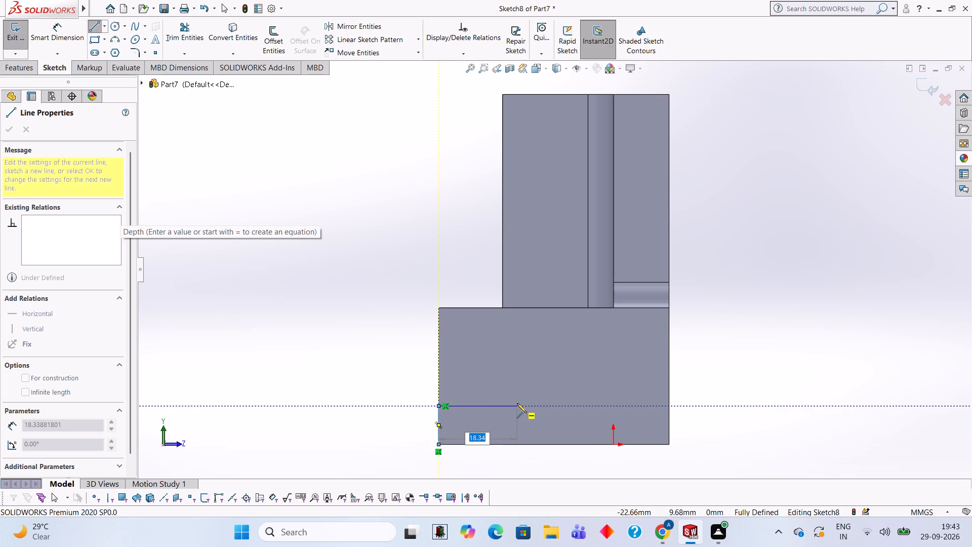
type("15")
key("Return")
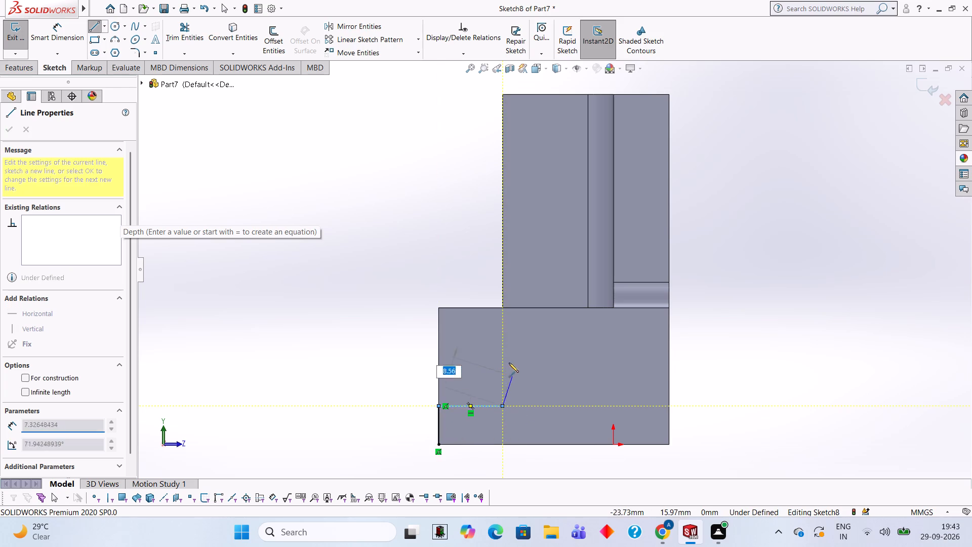
key("7")
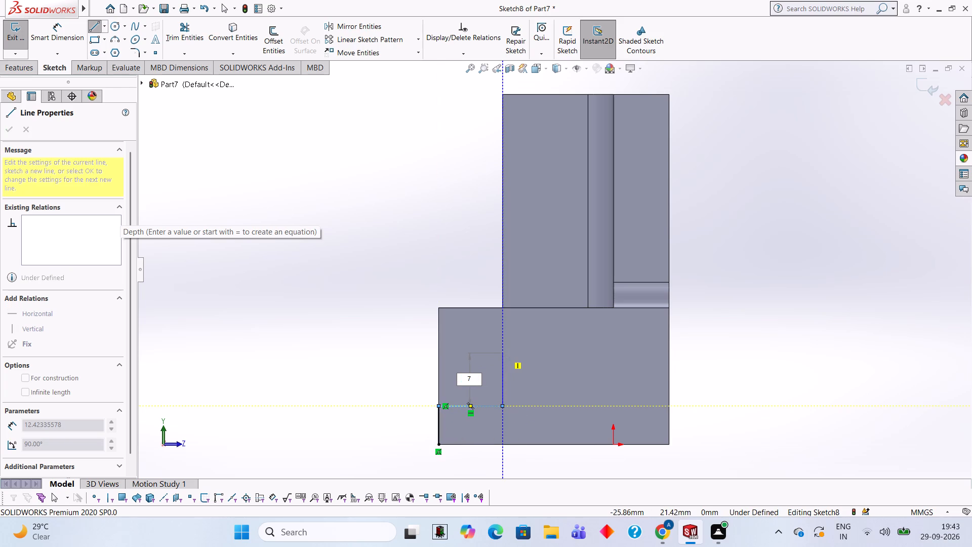
key("BackSpace")
type("14")
key("Return")
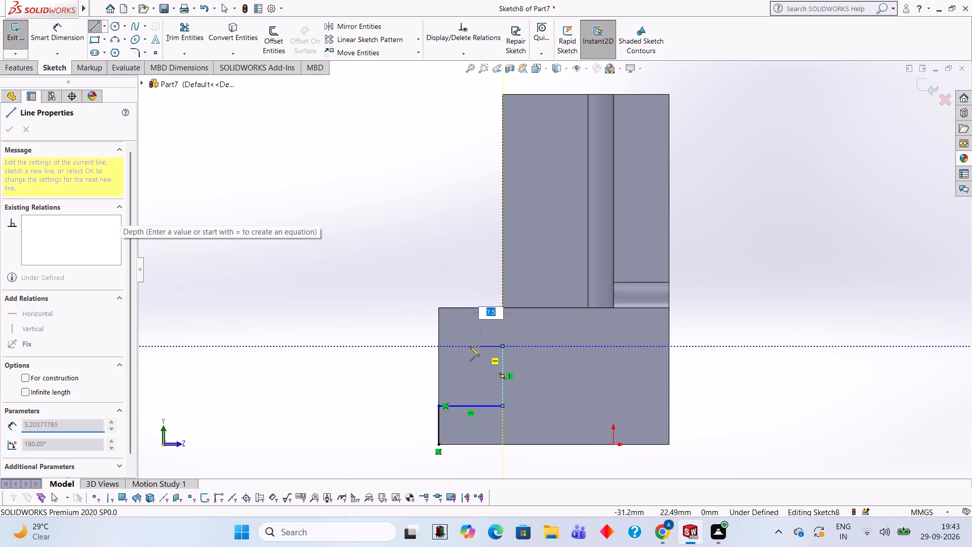
type("15")
key("Return")
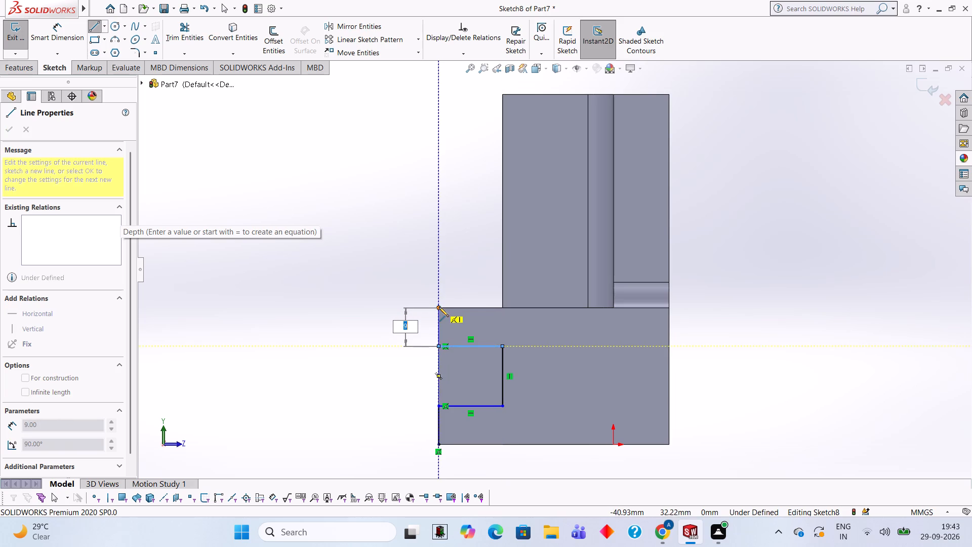
Continue the line up to the face's upper corner and back down the edge to the slot's lower corner.
left_click(437, 307)
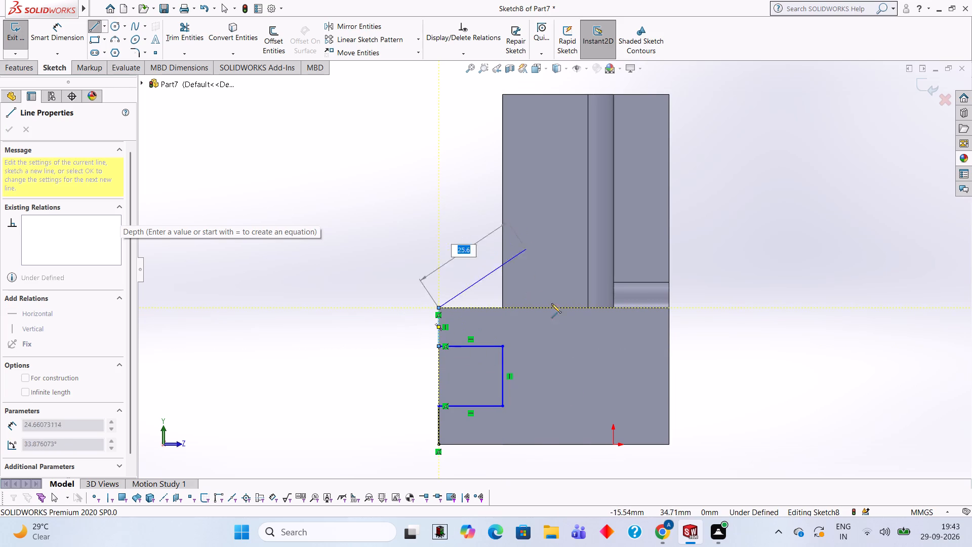
left_click(438, 407)
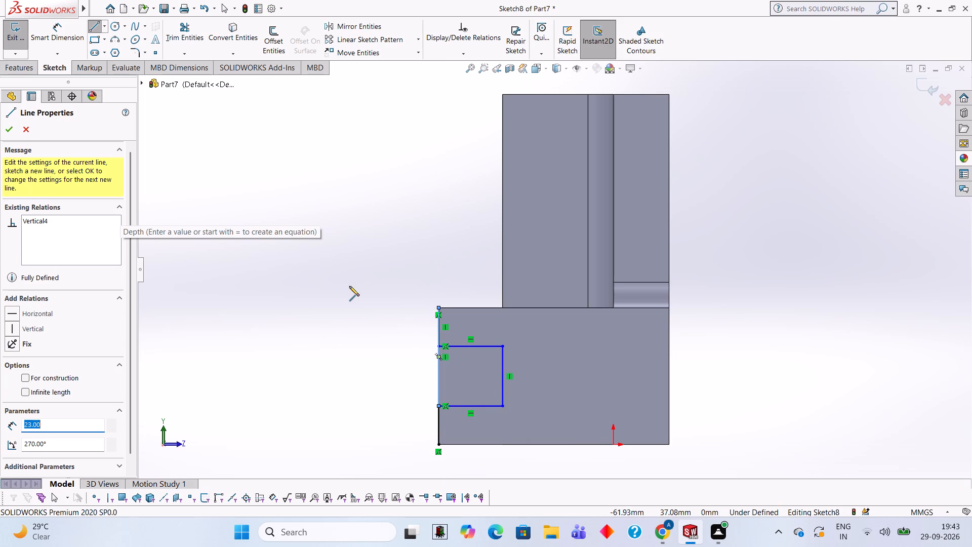
key("Escape")
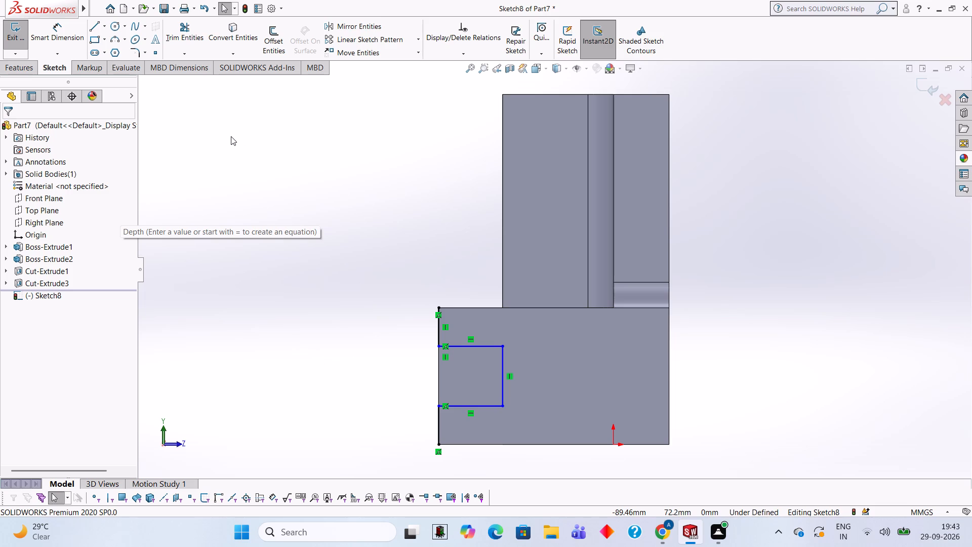
Draw a 14 mm diameter circle centred on the midpoint of the slot outline's inner vertical line.
left_click(113, 27)
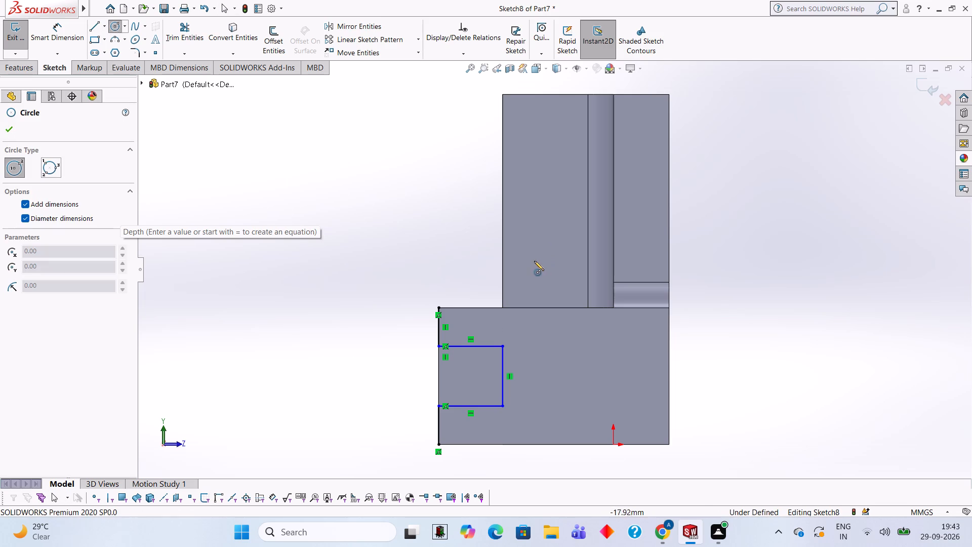
left_click(501, 375)
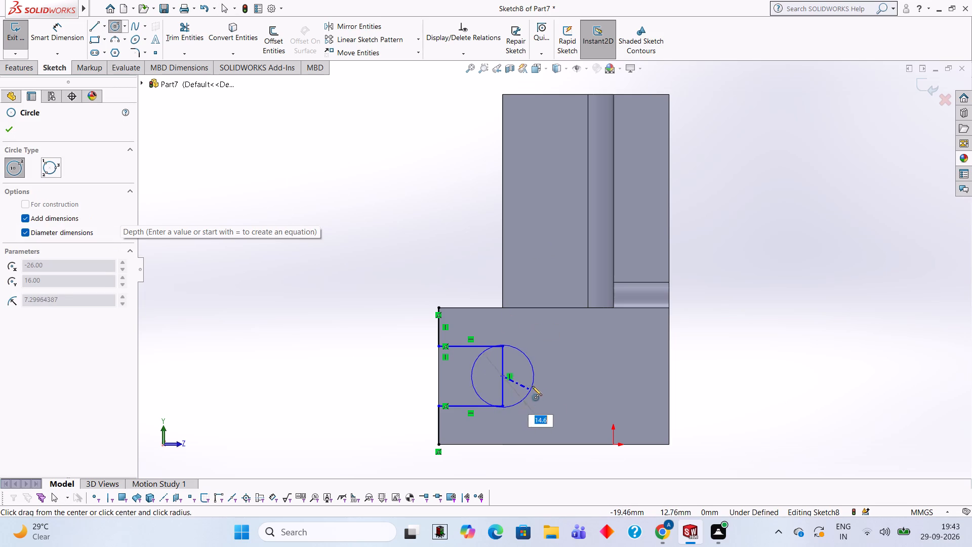
type("14")
key("Return")
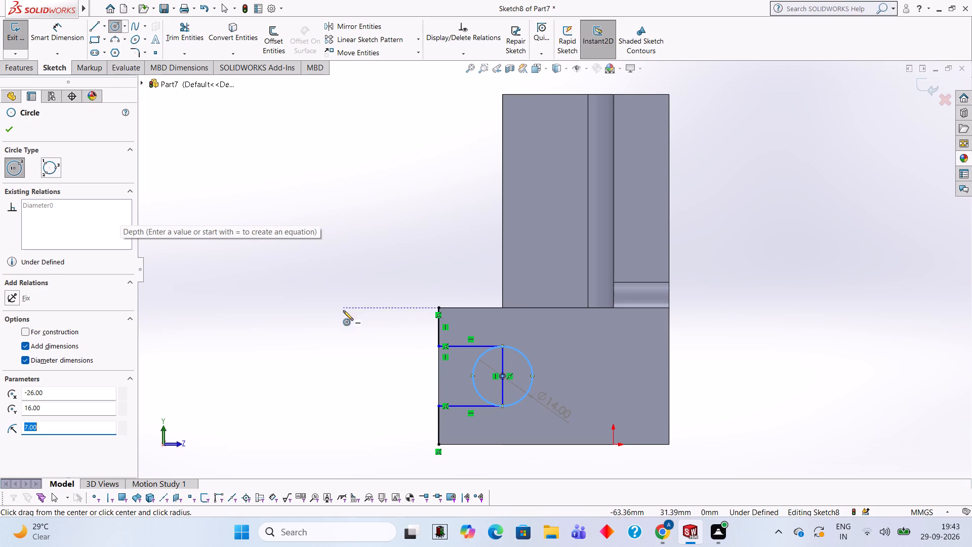
Trim the circle's inner half, the line across it and the edge segments above and below the slot, leaving the round-ended slot outline.
left_click(174, 21)
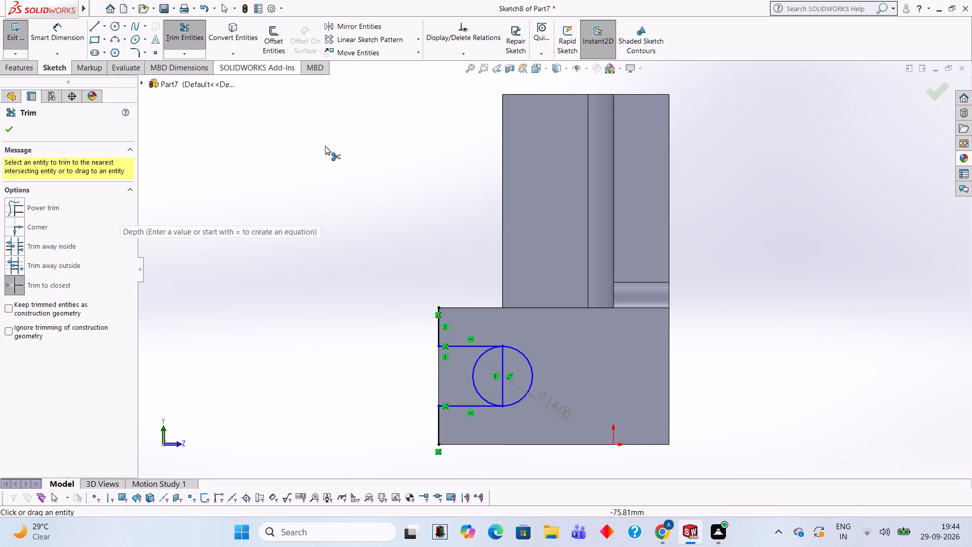
left_click(472, 370)
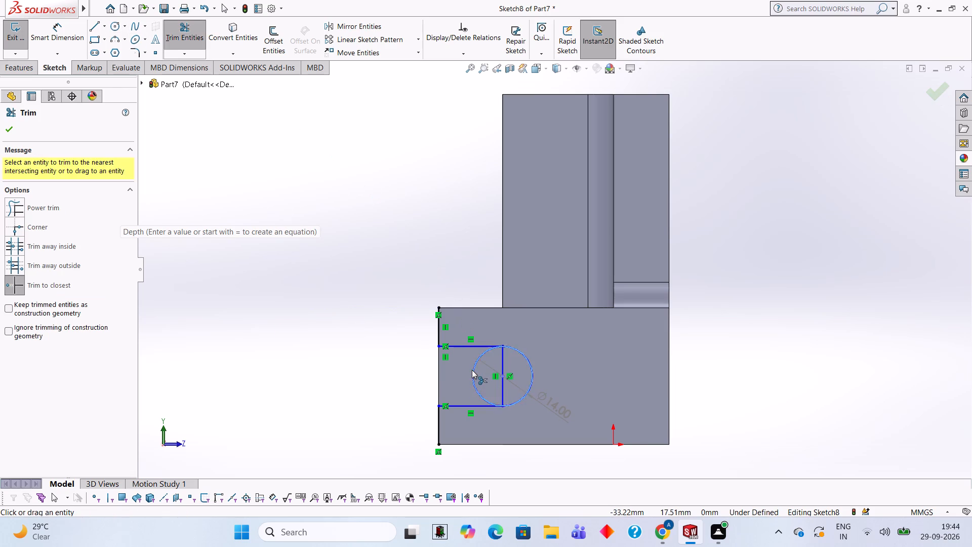
left_click(503, 365)
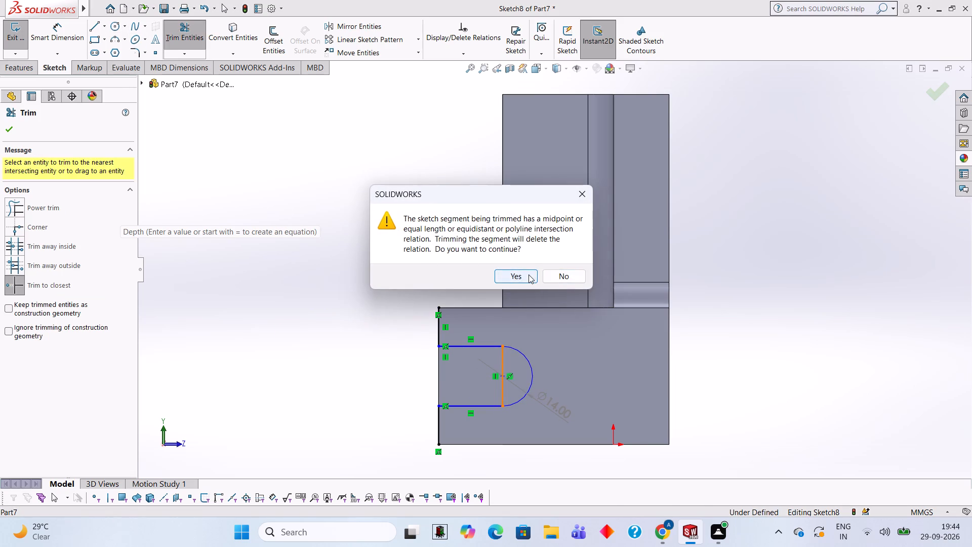
left_click(529, 275)
left_click(436, 326)
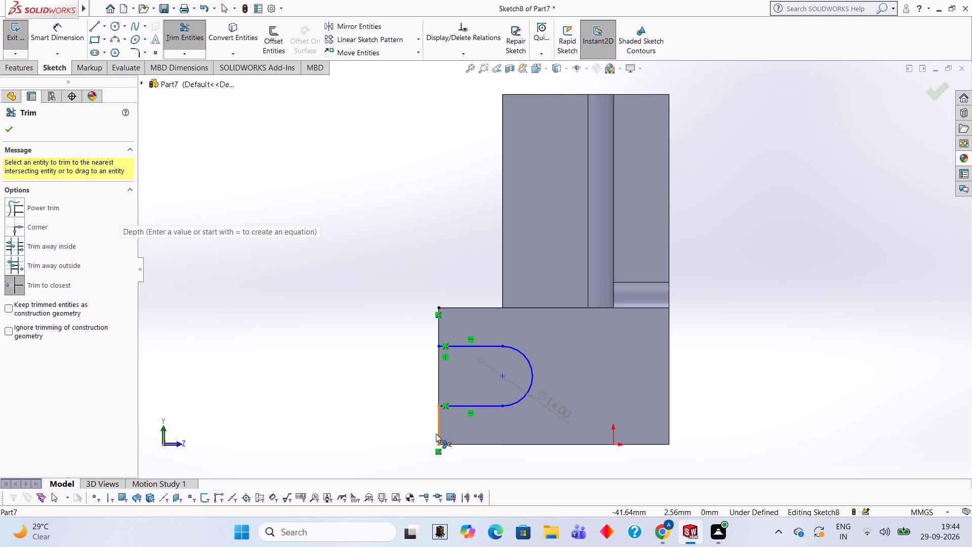
left_click(436, 434)
left_click(436, 325)
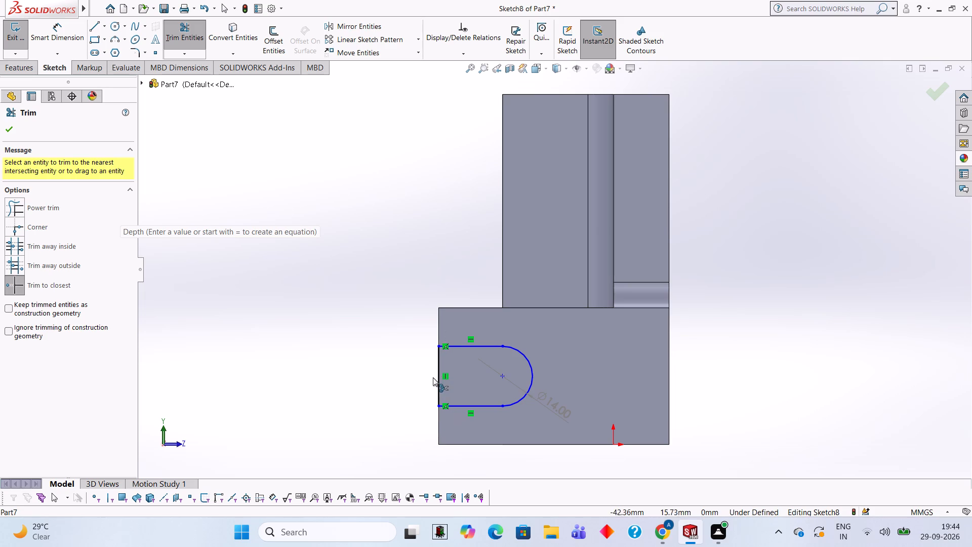
middle_click_drag(771, 277, 776, 314)
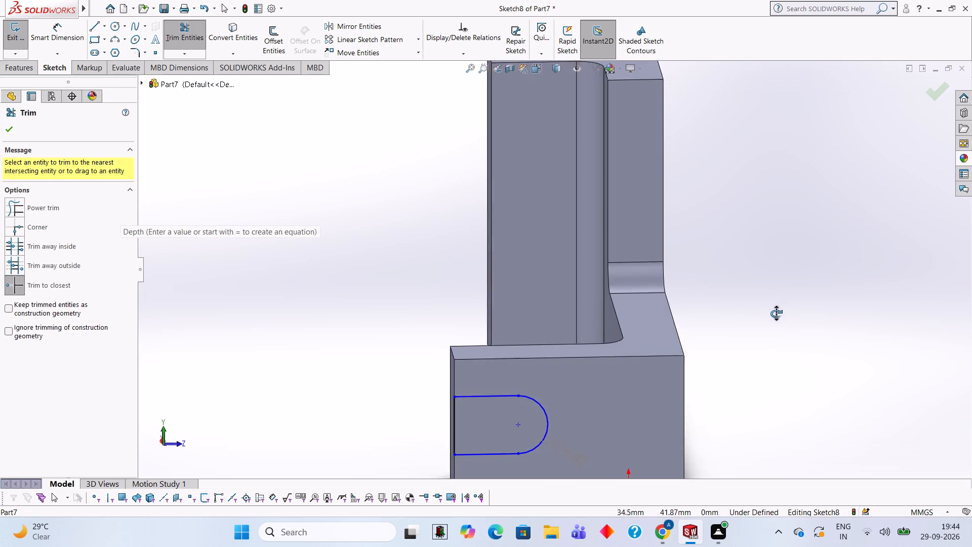
middle_click_drag(776, 314, 767, 308)
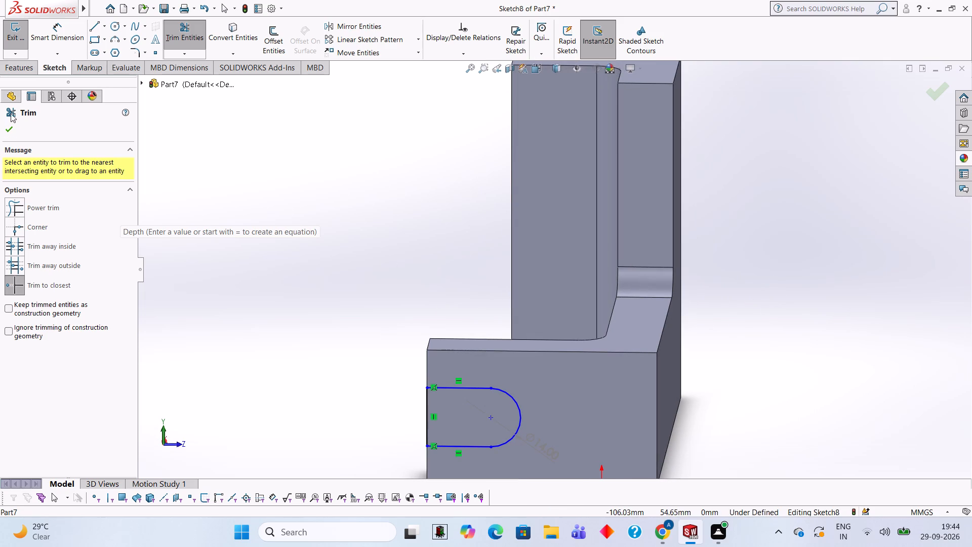
left_click(12, 124)
Cut-extrude the round-ended slot profile blind, 13 mm deep, into the leg.
left_click(24, 63)
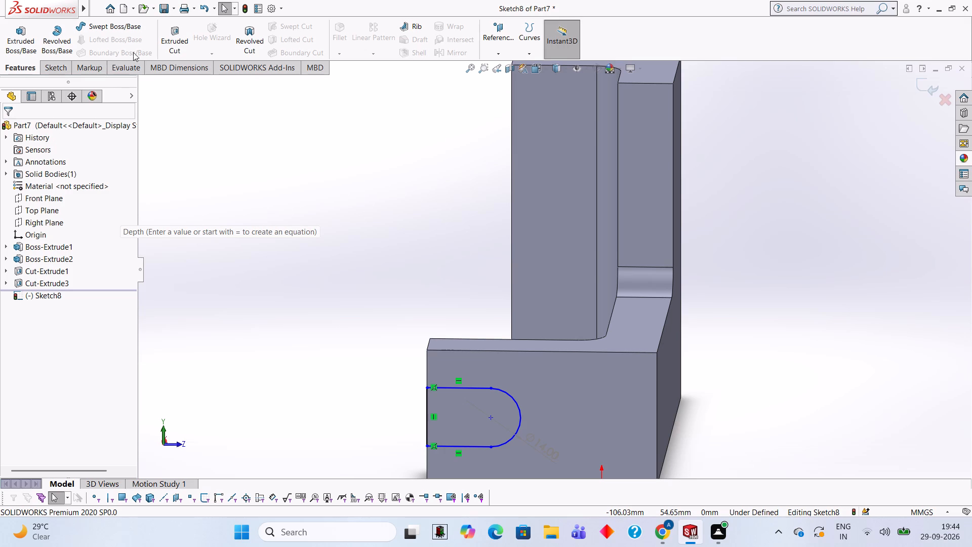
left_click(169, 42)
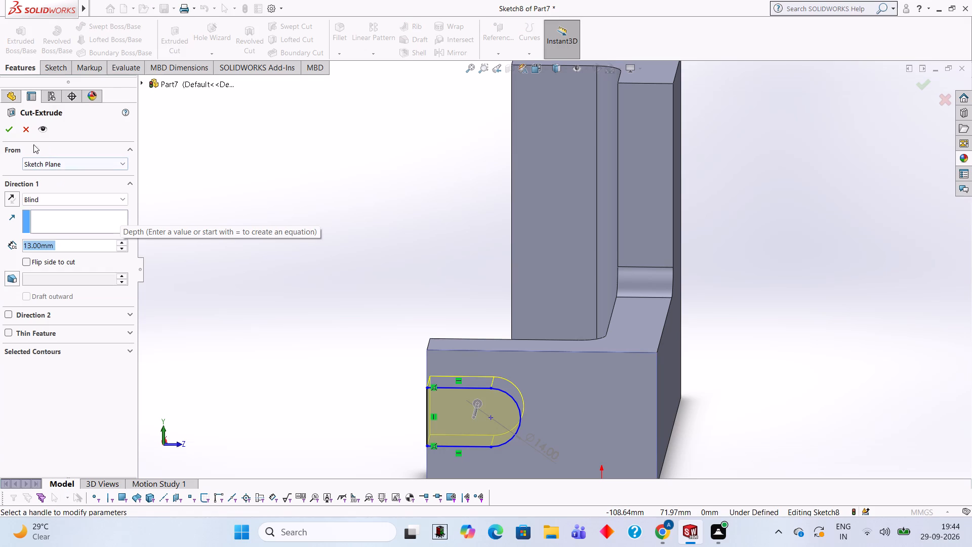
left_click(12, 130)
left_click(213, 281)
Examine the part from several sides and check it against the written brief for the T-bracket.
scroll(600, 267, "up", 1)
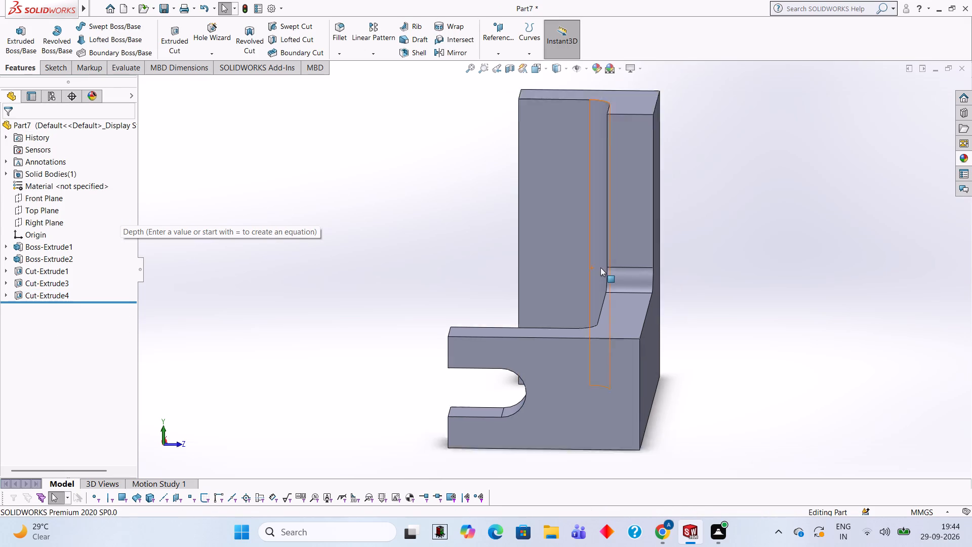
scroll(600, 267, "up", 1)
middle_click_drag(824, 312, 742, 207)
middle_click_drag(817, 316, 789, 300)
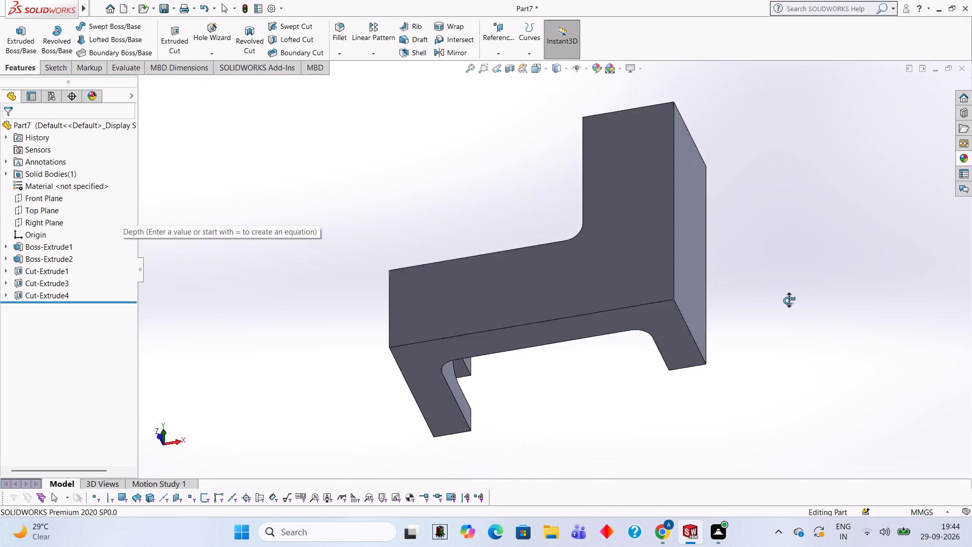
middle_click_drag(789, 300, 820, 252)
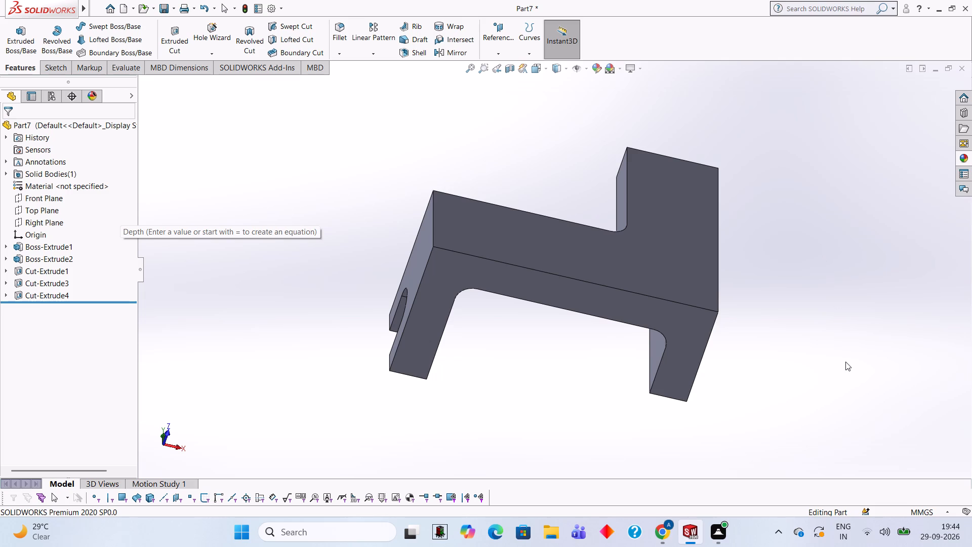
scroll(817, 361, "up", 3)
middle_click_drag(816, 361, 778, 340)
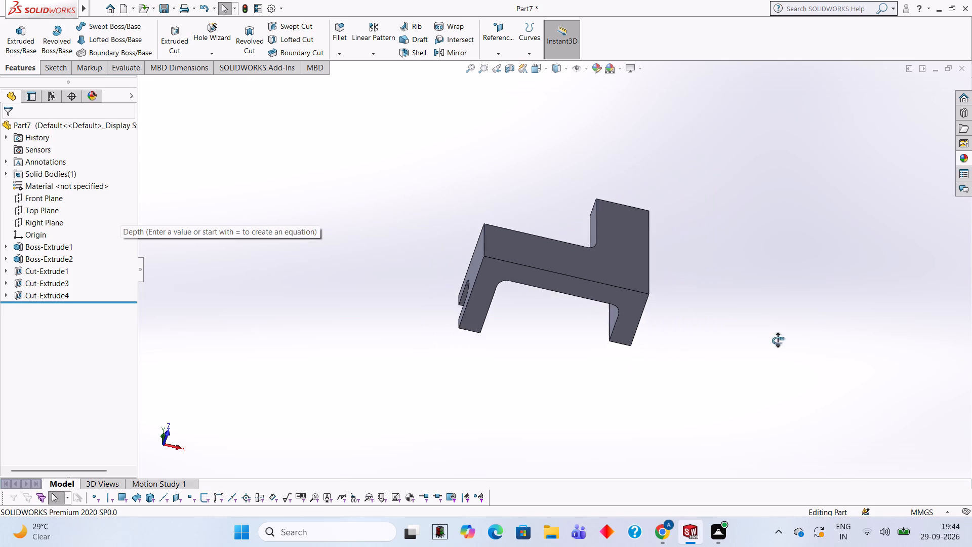
middle_click_drag(778, 340, 774, 372)
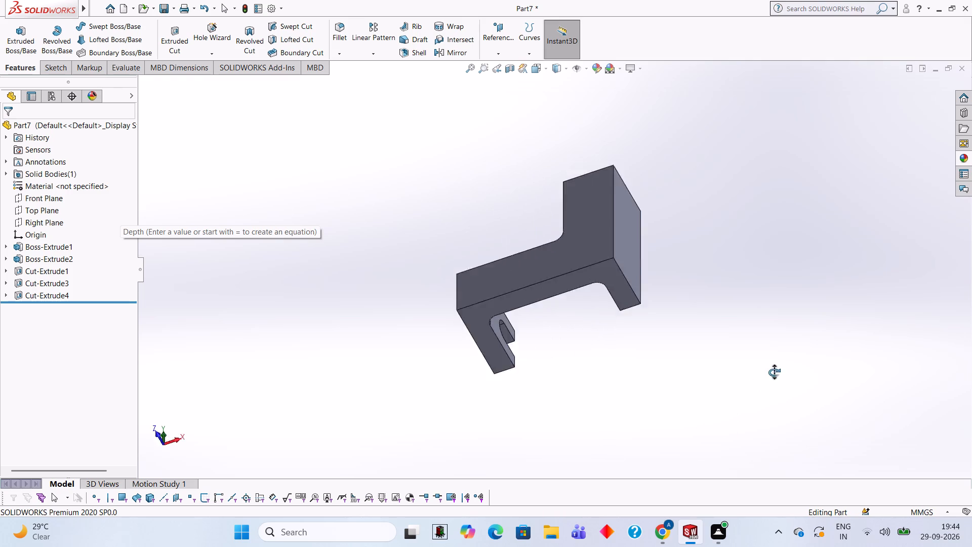
middle_click_drag(774, 372, 737, 350)
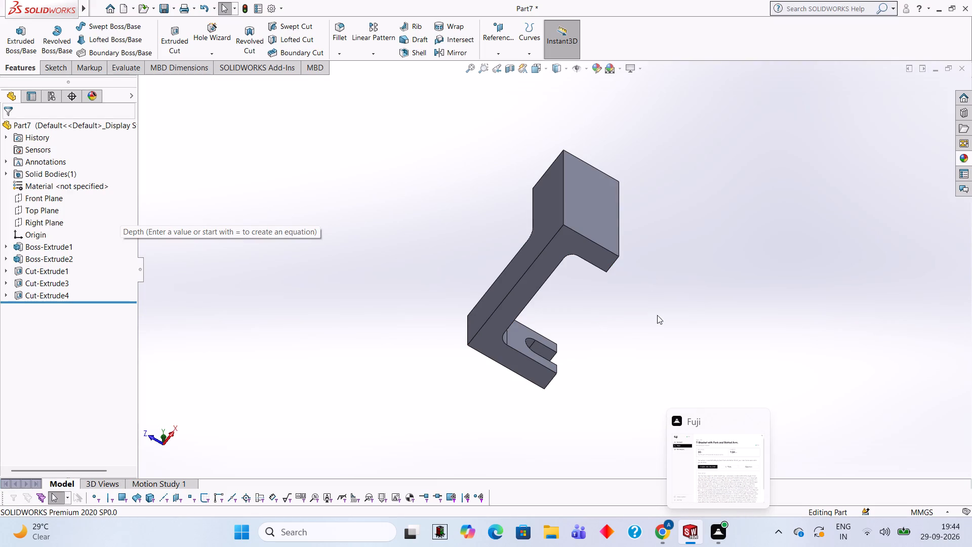
middle_click_drag(643, 262, 619, 270)
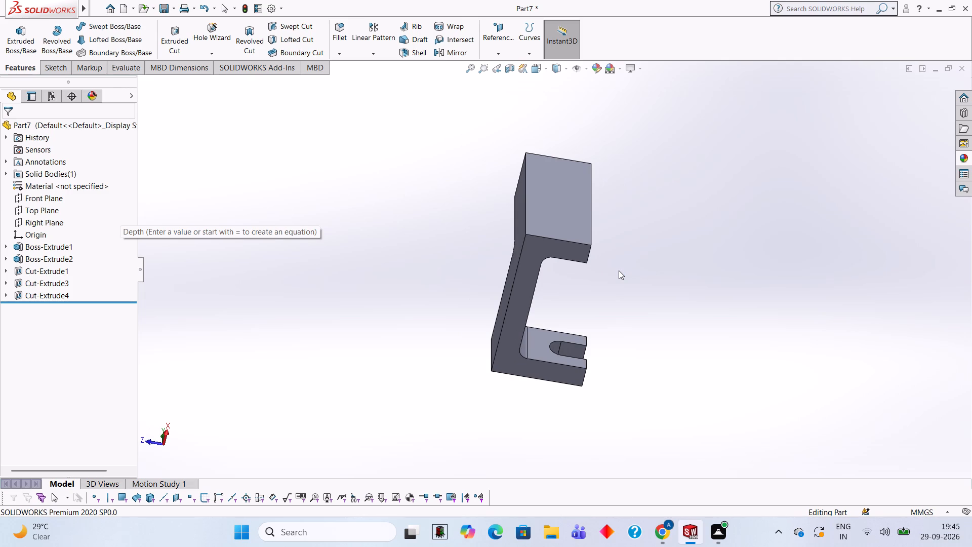
scroll(623, 287, "up", 1)
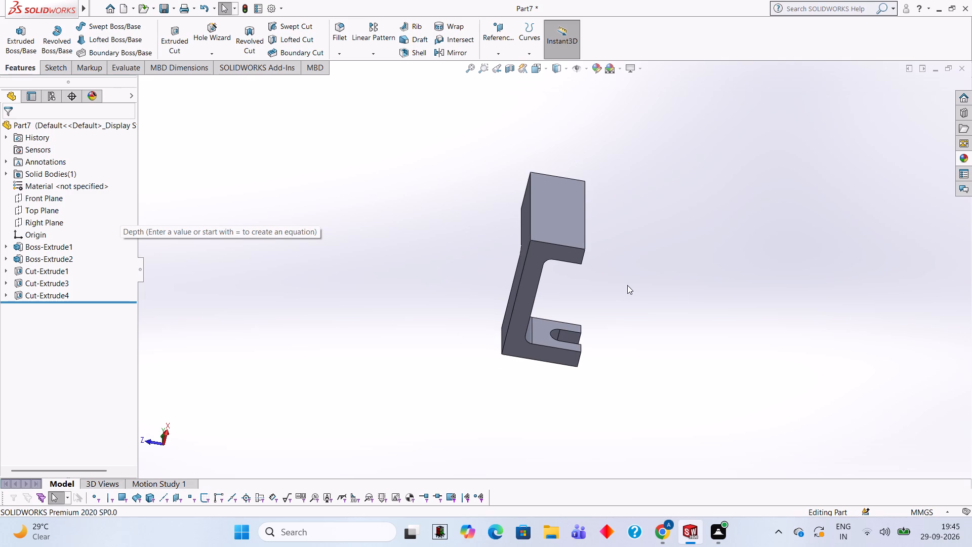
middle_click_drag(644, 297, 692, 324)
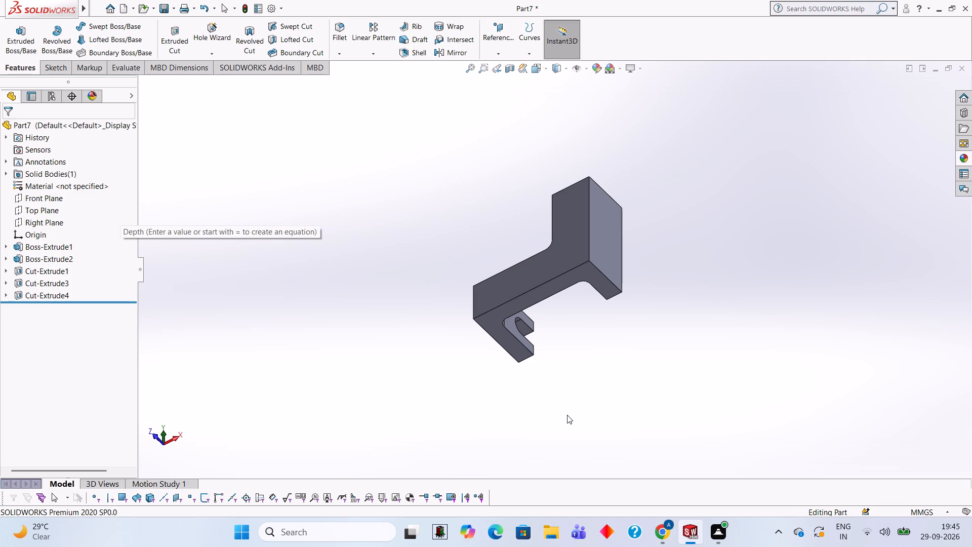
middle_click_drag(672, 267, 686, 275)
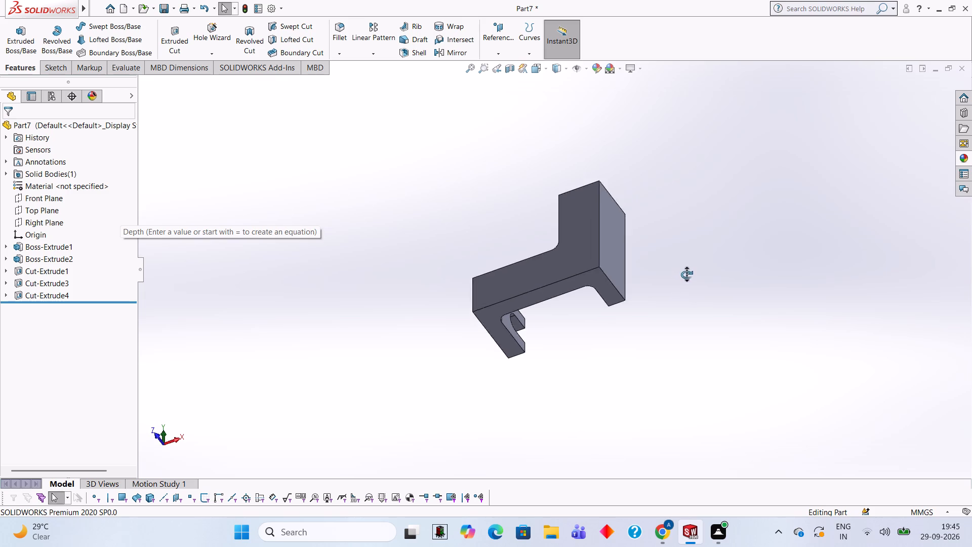
middle_click_drag(686, 275, 692, 277)
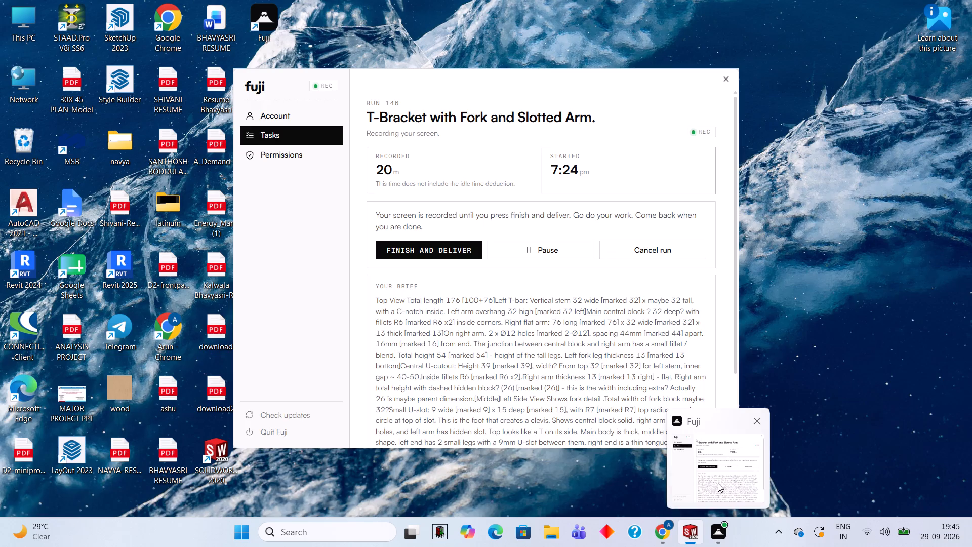
middle_click_drag(711, 206, 685, 178)
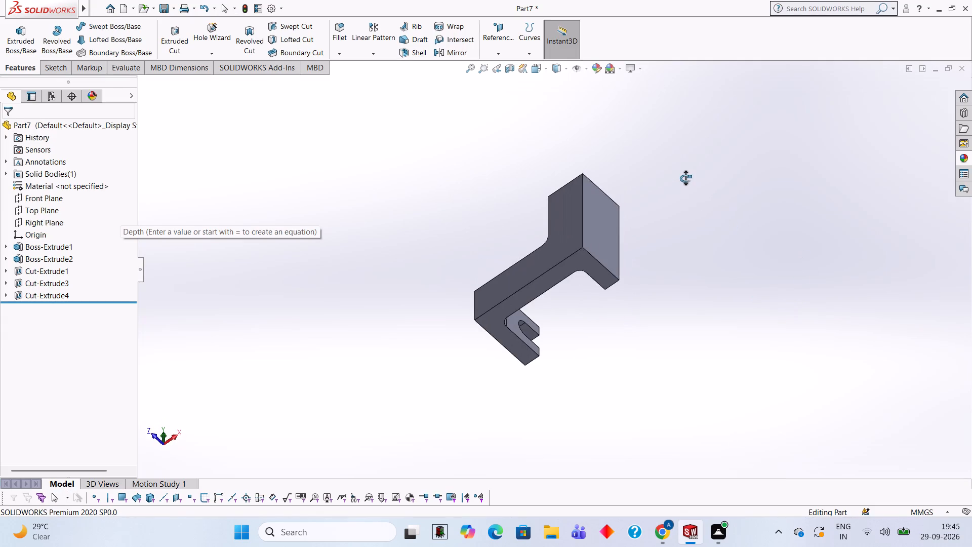
middle_click_drag(685, 178, 741, 121)
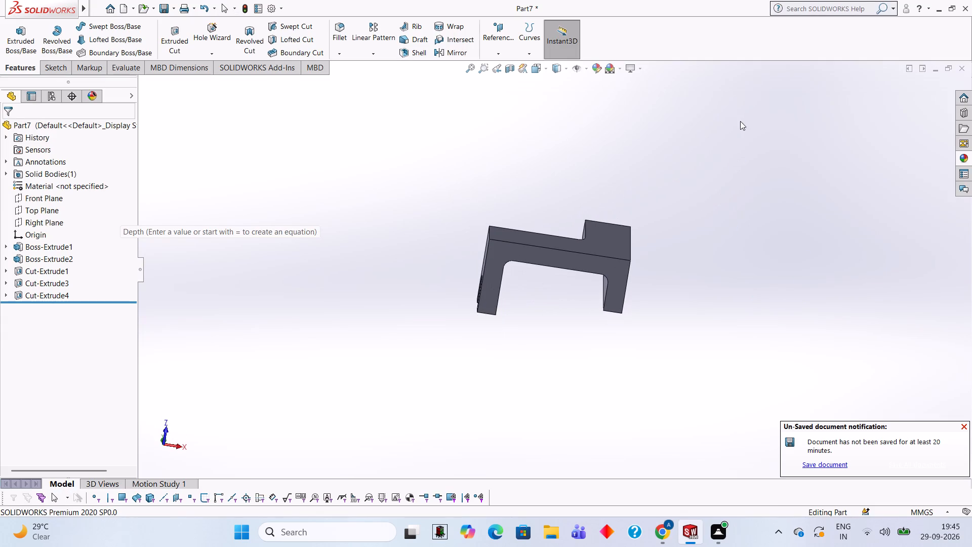
middle_click_drag(702, 247, 631, 332)
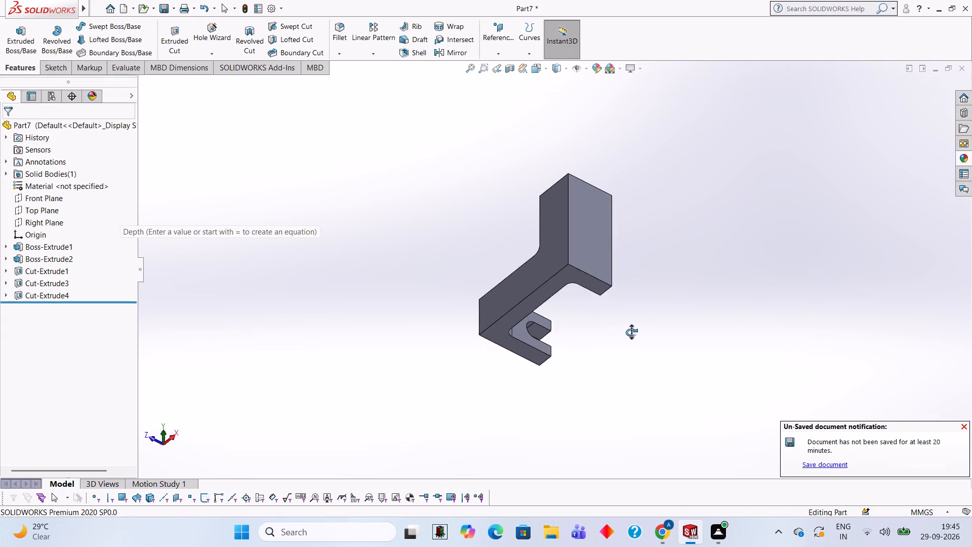
middle_click_drag(631, 332, 617, 366)
middle_click_drag(672, 222, 687, 404)
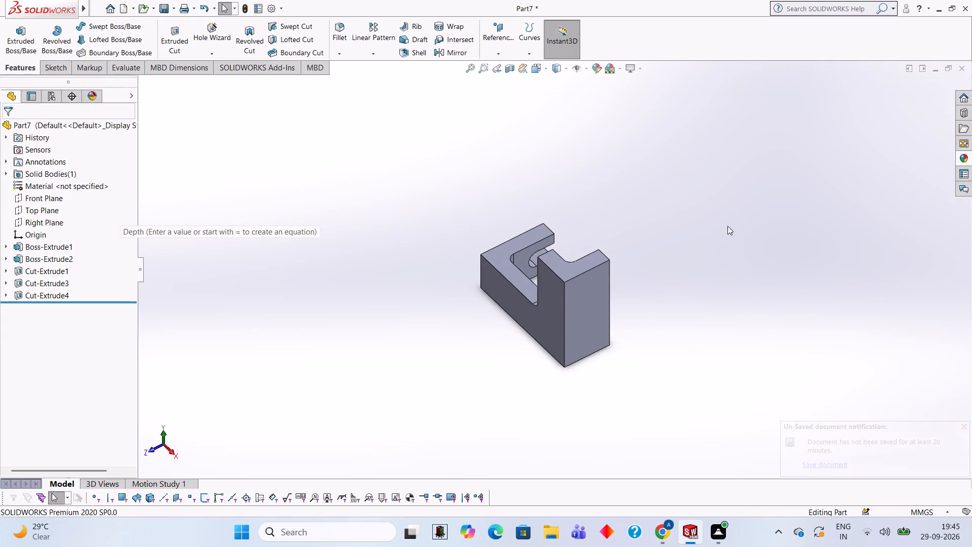
Start a new sketch on the top face of the tall end block with the unslotted leg and view it face-on.
middle_click_drag(727, 226, 595, 460)
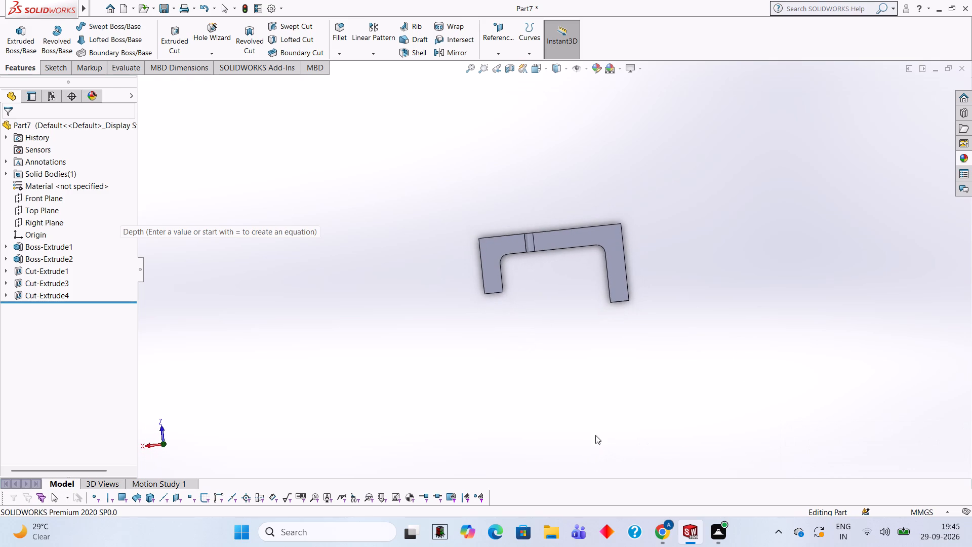
middle_click_drag(670, 372, 660, 465)
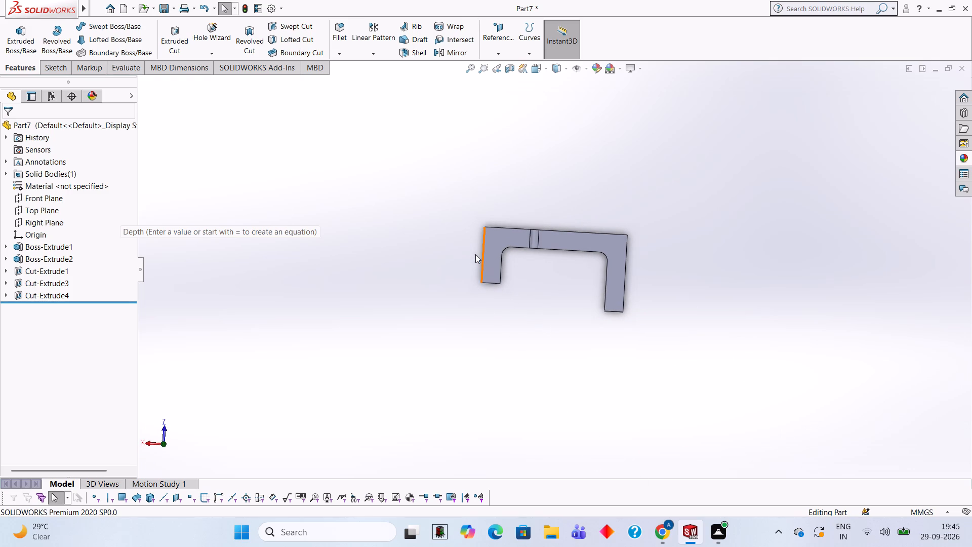
left_click(492, 259)
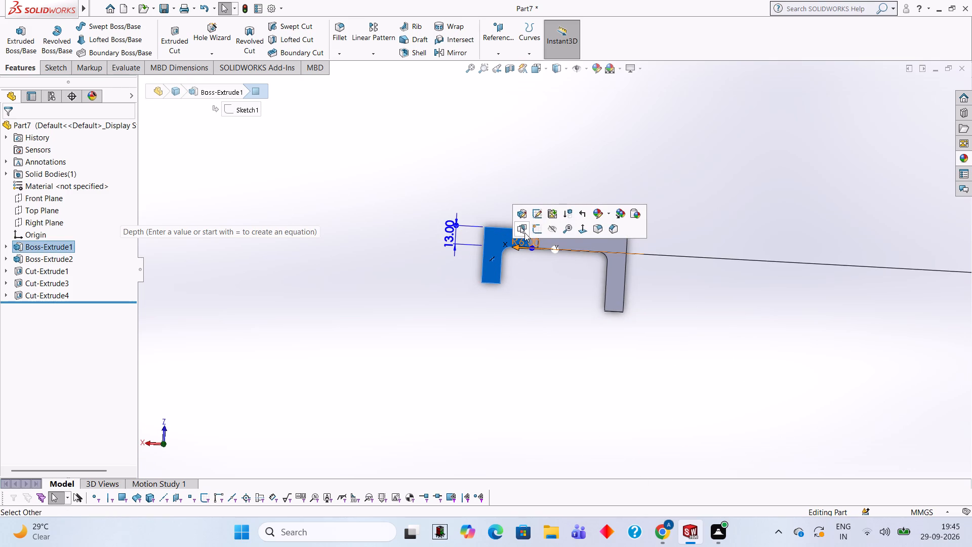
left_click(542, 228)
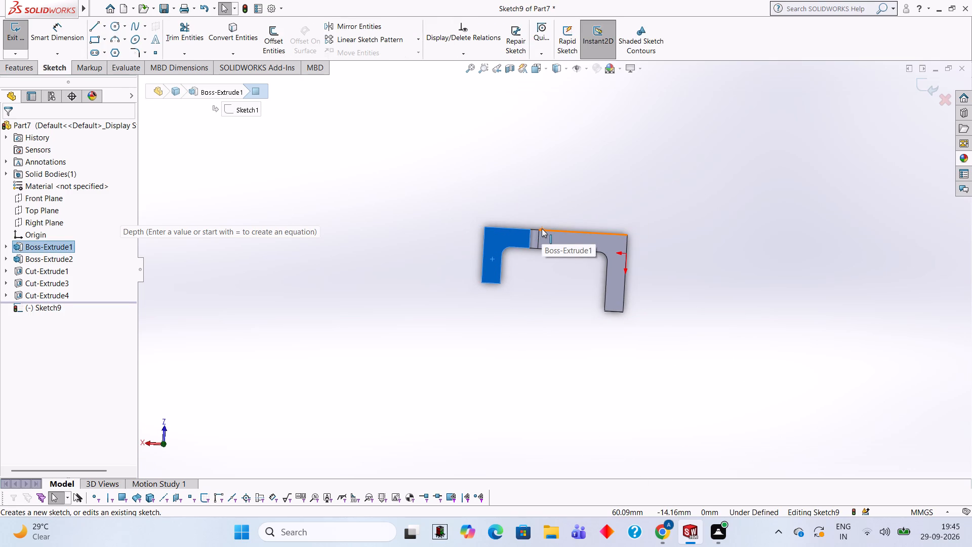
key("ctrl+8")
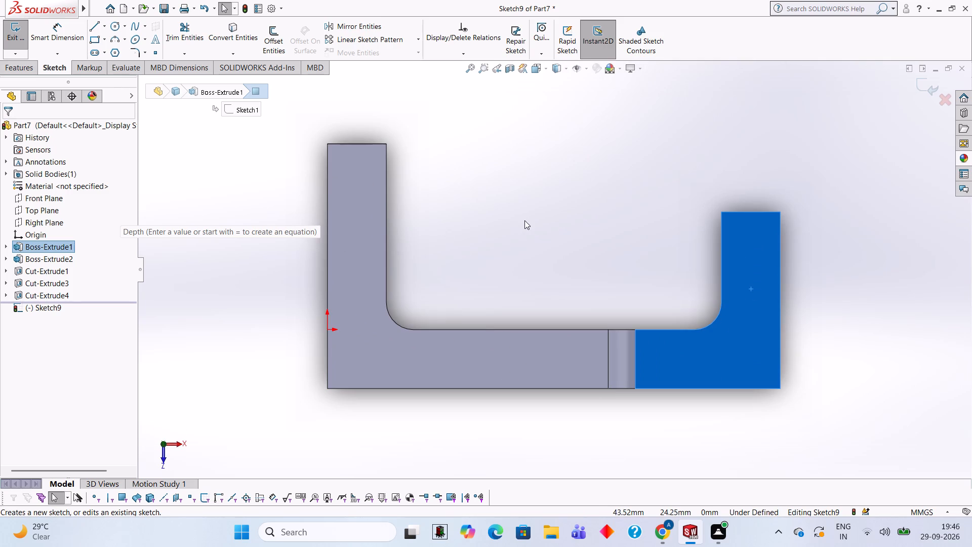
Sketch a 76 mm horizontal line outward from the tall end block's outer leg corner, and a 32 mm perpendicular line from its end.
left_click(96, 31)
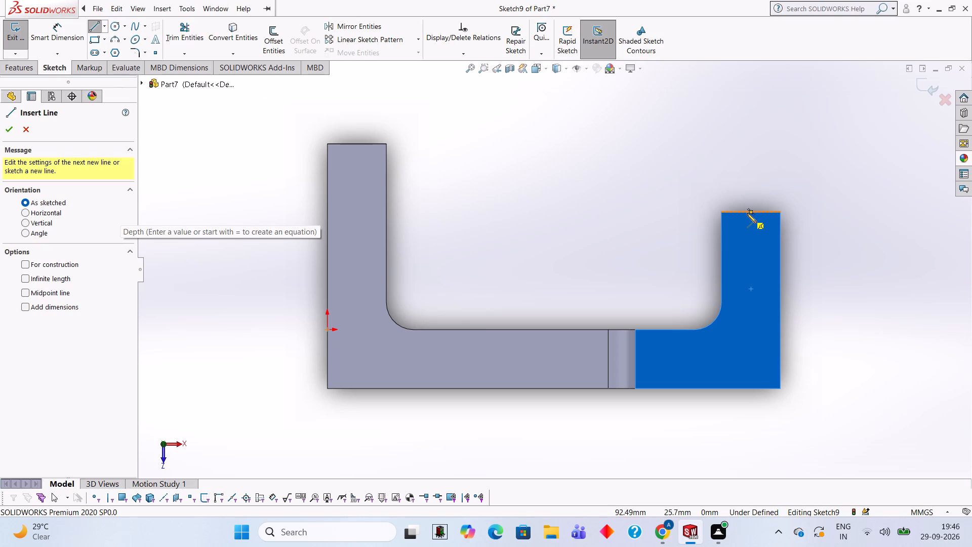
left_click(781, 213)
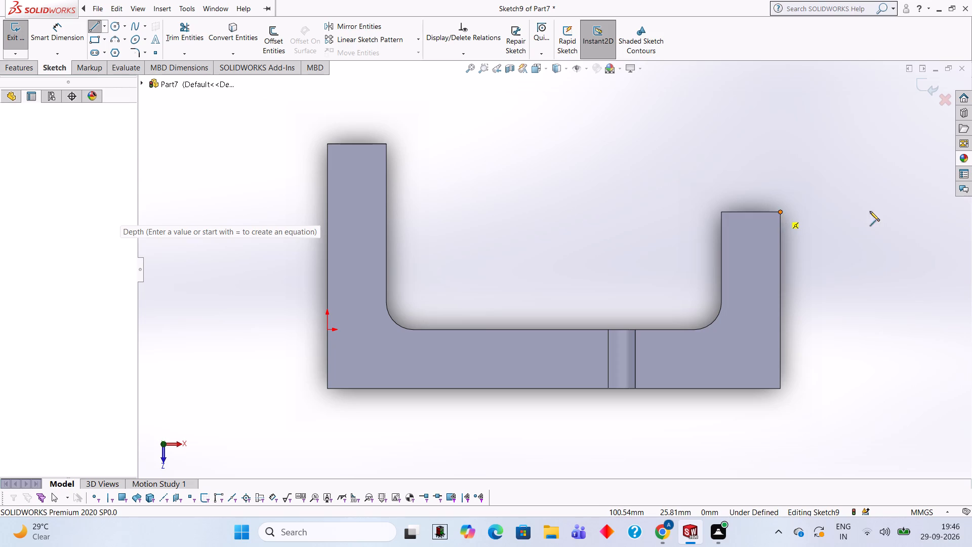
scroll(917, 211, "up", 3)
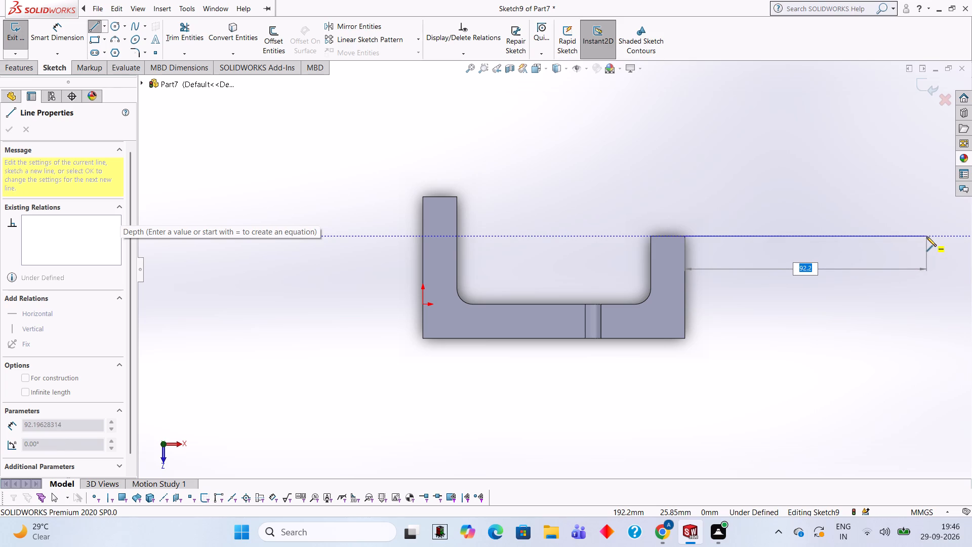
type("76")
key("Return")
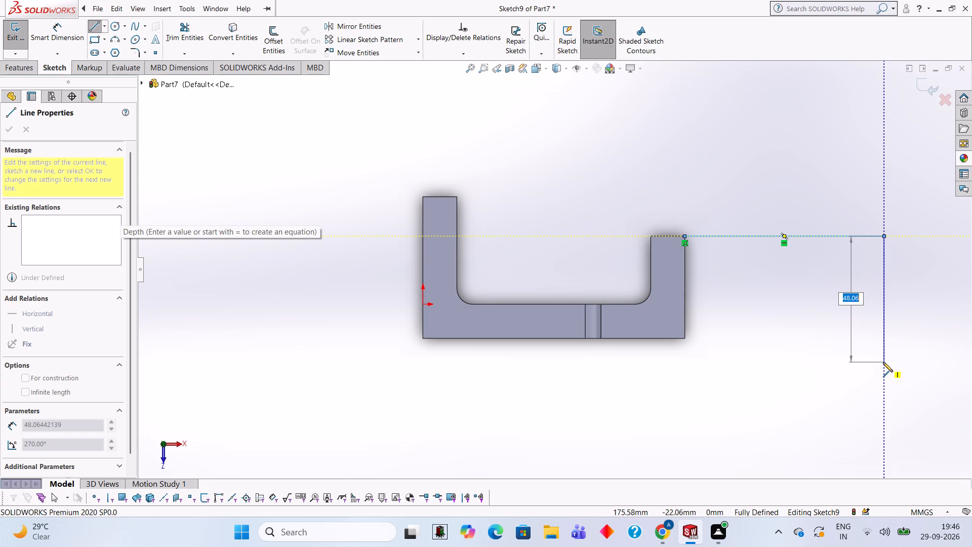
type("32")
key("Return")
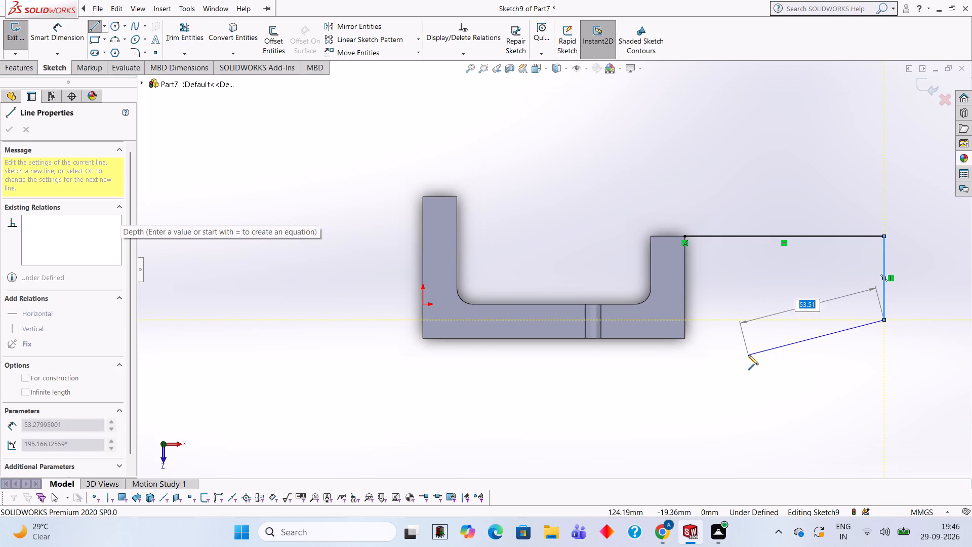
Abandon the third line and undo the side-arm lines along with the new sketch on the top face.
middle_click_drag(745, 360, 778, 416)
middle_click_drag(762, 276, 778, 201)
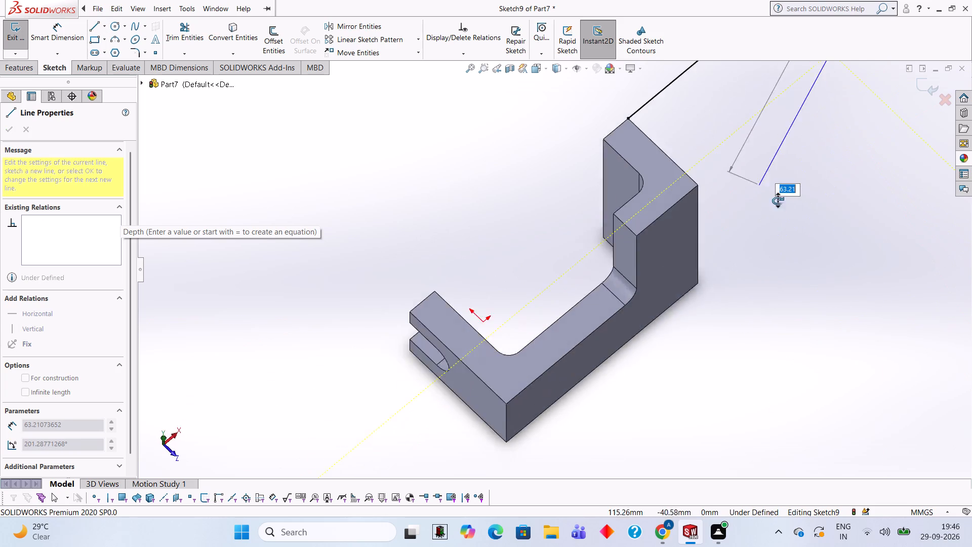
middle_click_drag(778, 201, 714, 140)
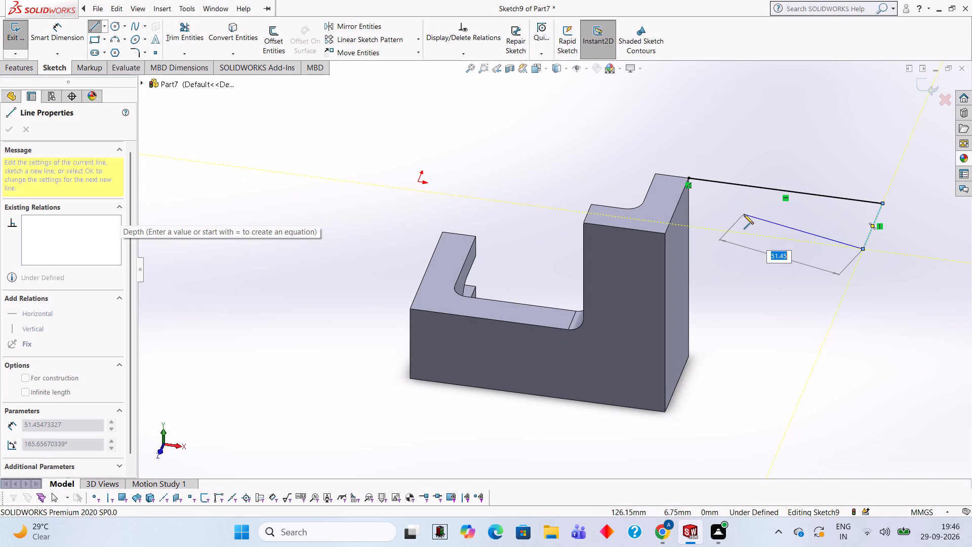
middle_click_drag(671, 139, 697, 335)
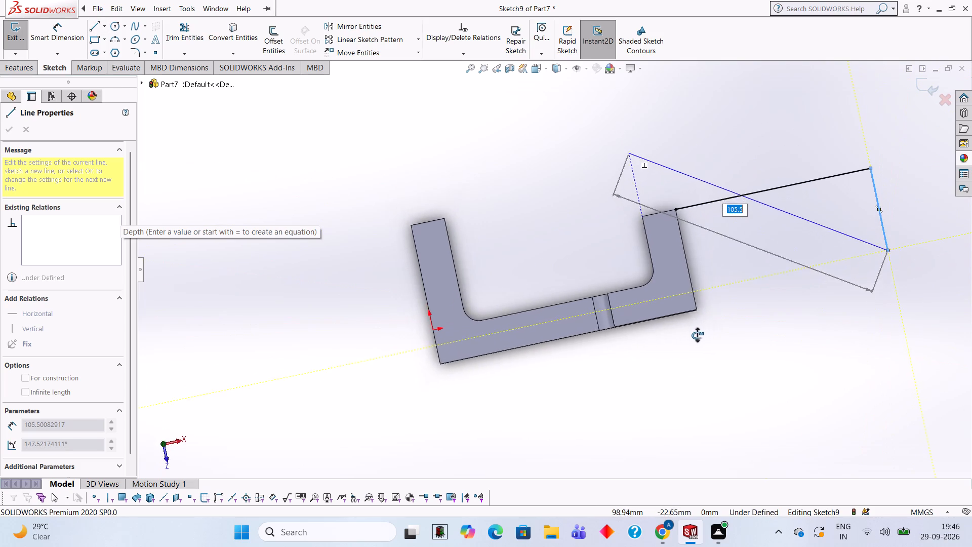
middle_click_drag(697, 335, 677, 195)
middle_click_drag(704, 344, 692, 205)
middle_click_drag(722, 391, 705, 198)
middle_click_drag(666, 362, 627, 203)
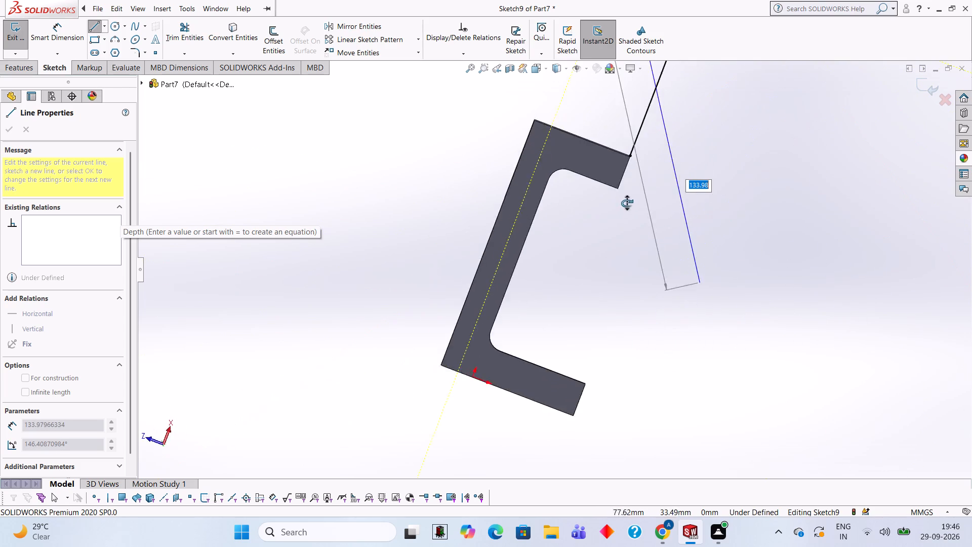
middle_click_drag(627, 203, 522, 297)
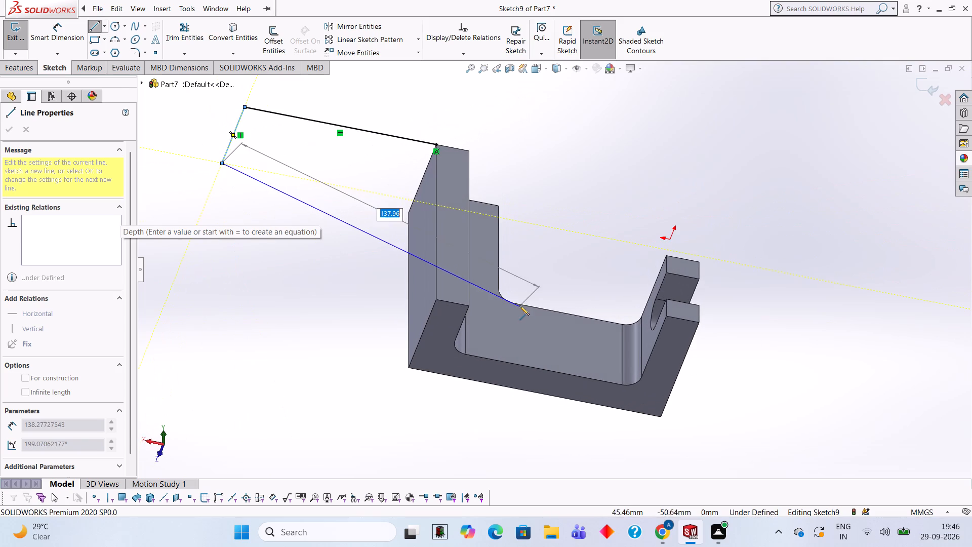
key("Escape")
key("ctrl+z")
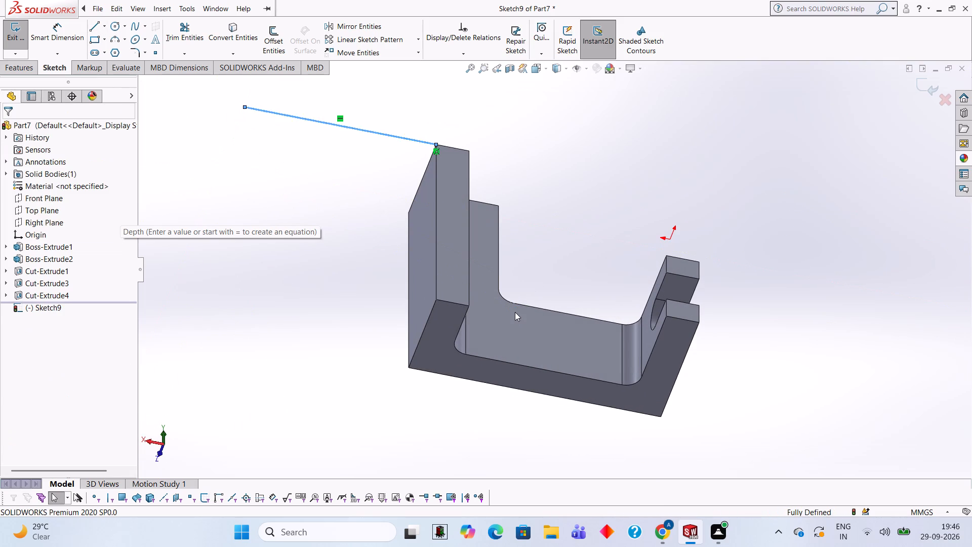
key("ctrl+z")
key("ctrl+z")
Examine the bracket from several sides to work out which face should carry the side-arm sketch.
middle_click_drag(658, 219, 647, 239)
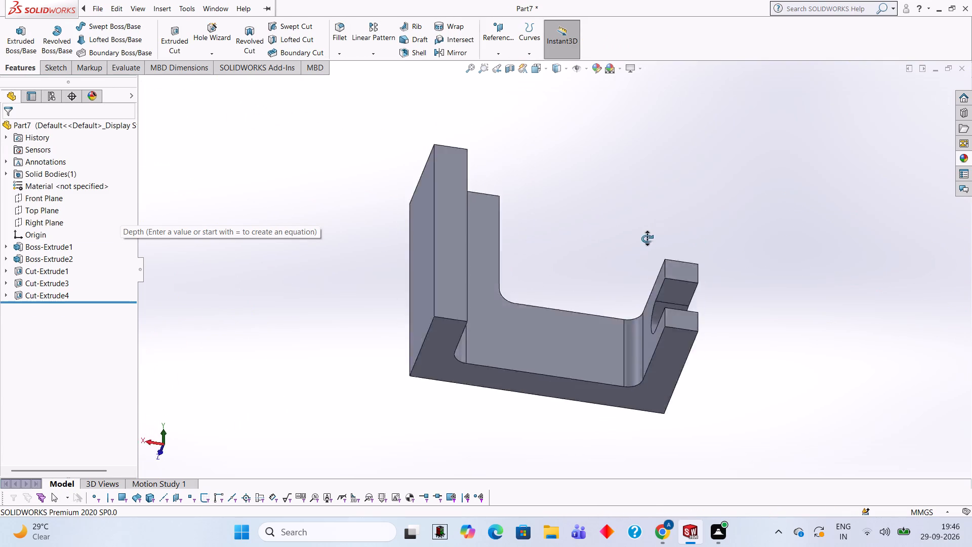
middle_click_drag(647, 239, 654, 295)
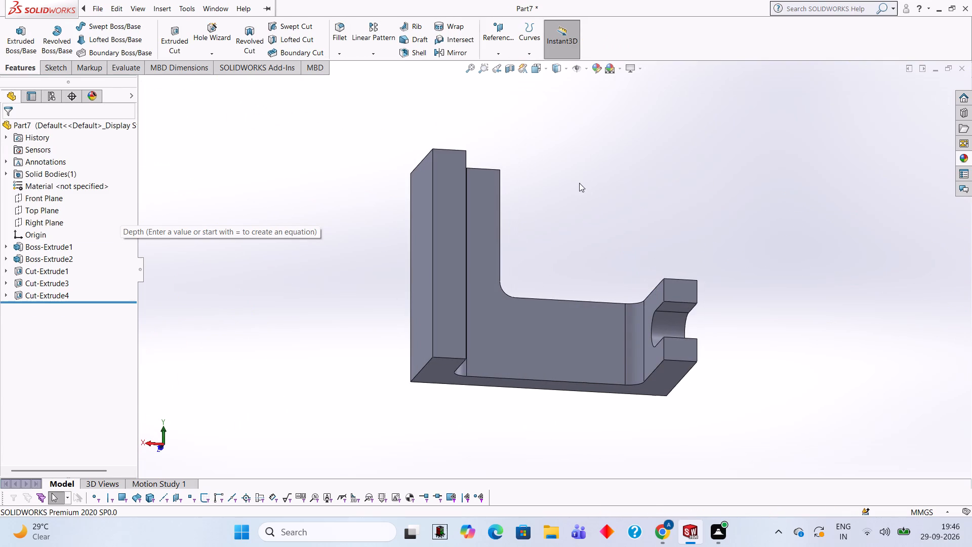
middle_click_drag(576, 181, 730, 370)
middle_click_drag(462, 186, 516, 275)
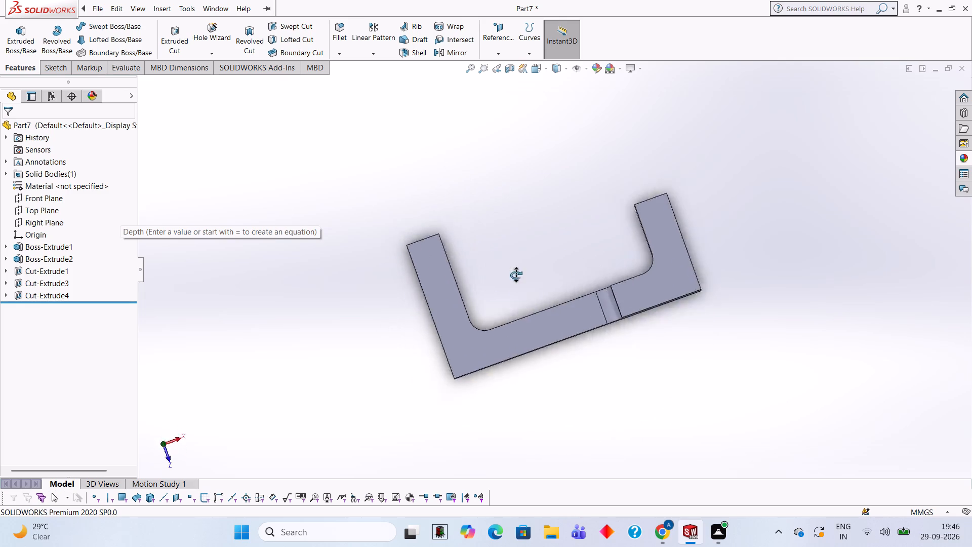
middle_click_drag(516, 275, 501, 398)
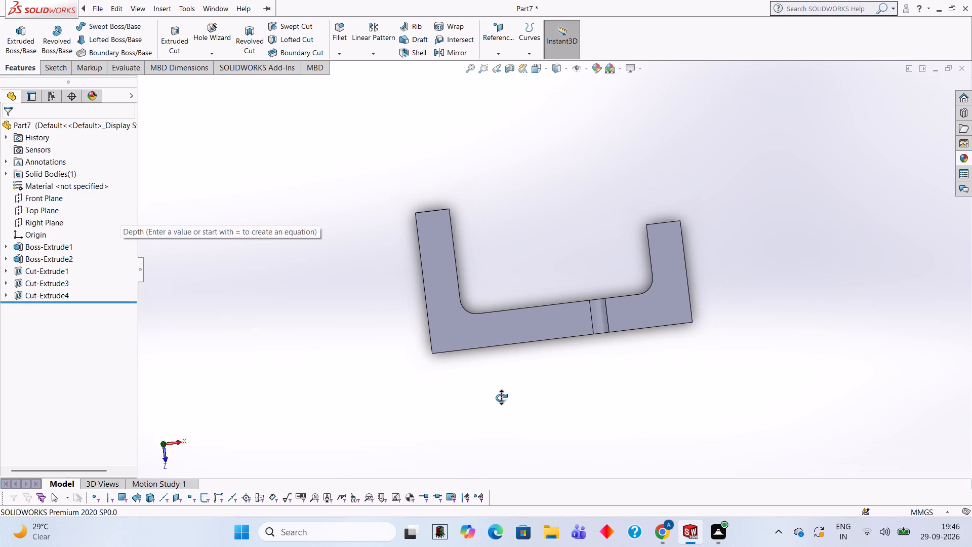
middle_click_drag(501, 398, 613, 359)
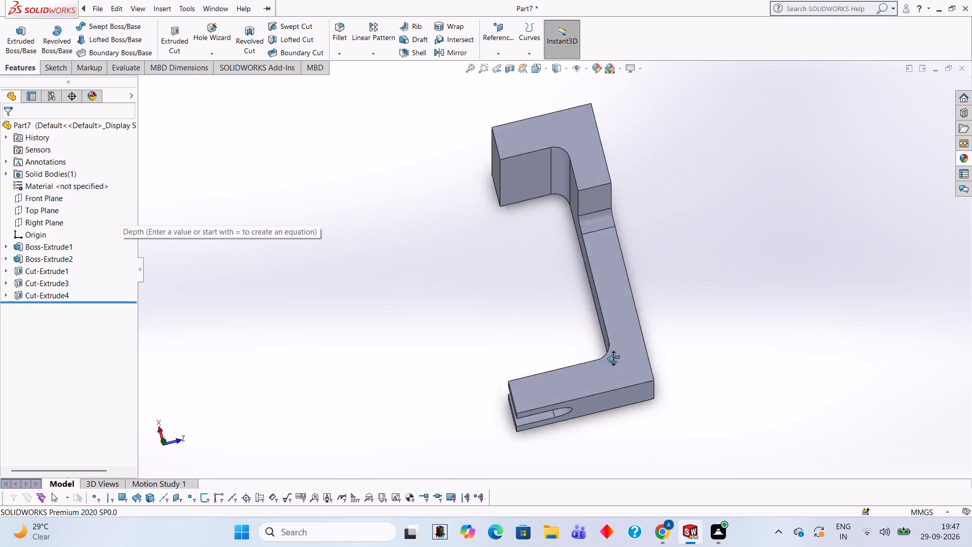
middle_click_drag(613, 359, 706, 167)
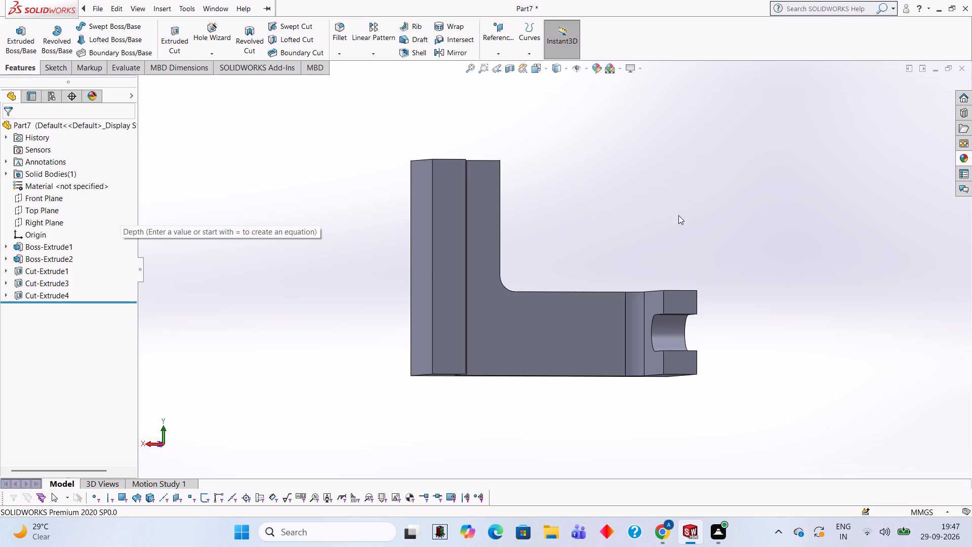
middle_click_drag(641, 219, 624, 221)
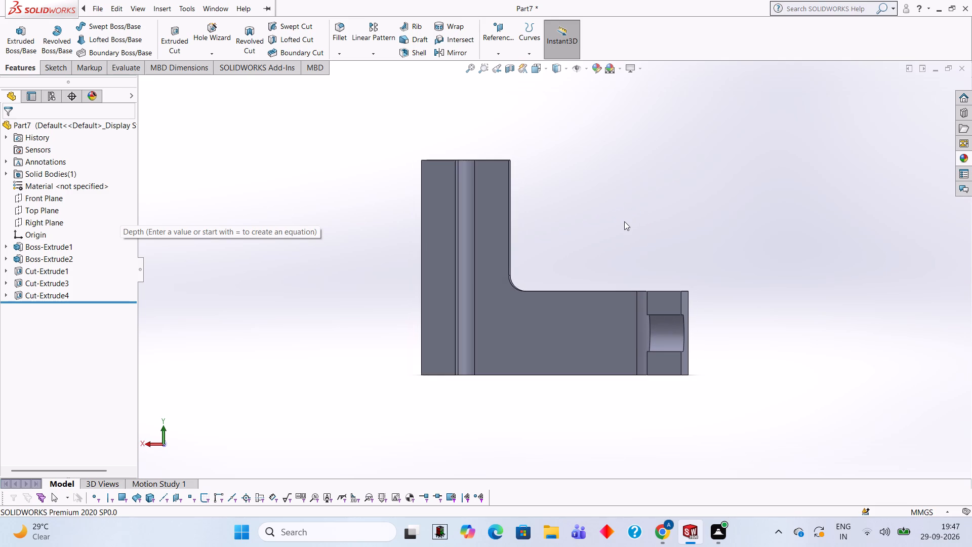
middle_click_drag(637, 228, 646, 232)
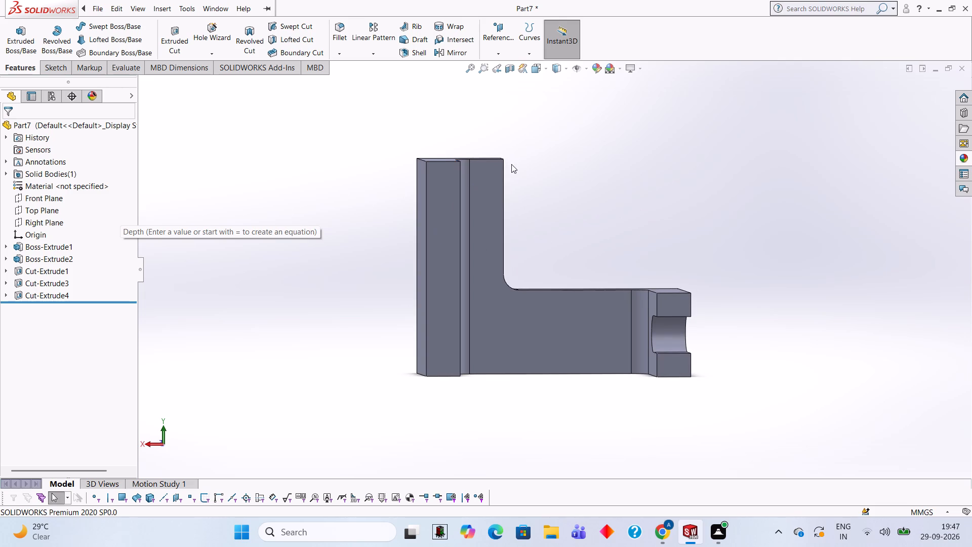
middle_click_drag(526, 157, 516, 151)
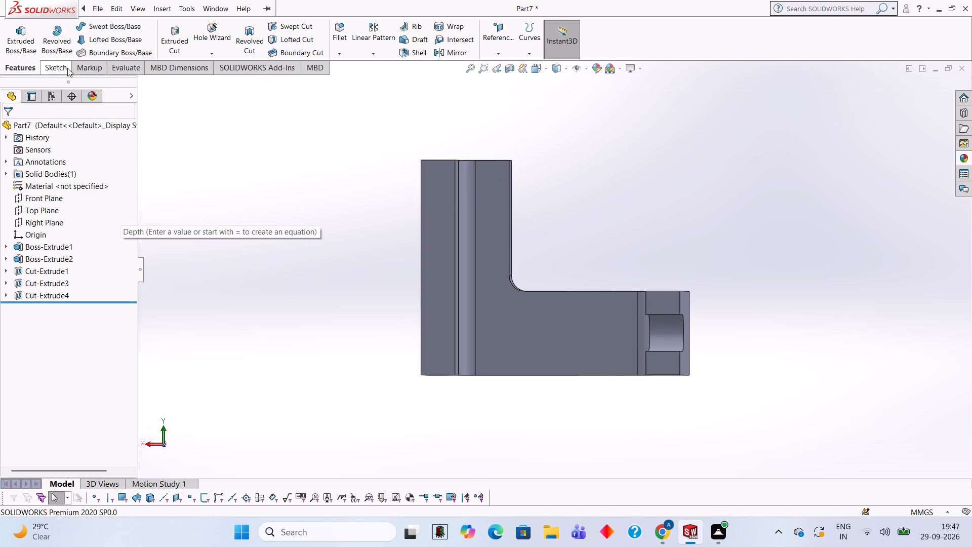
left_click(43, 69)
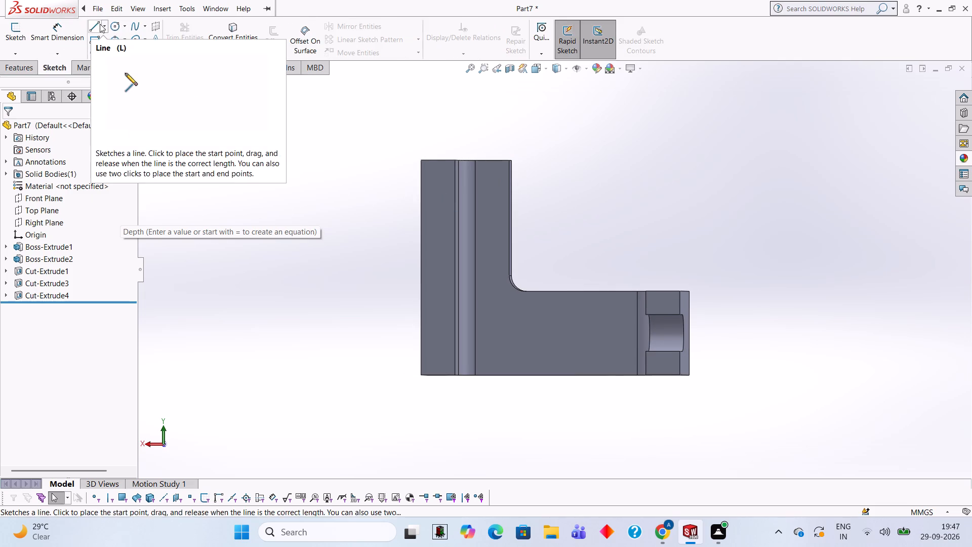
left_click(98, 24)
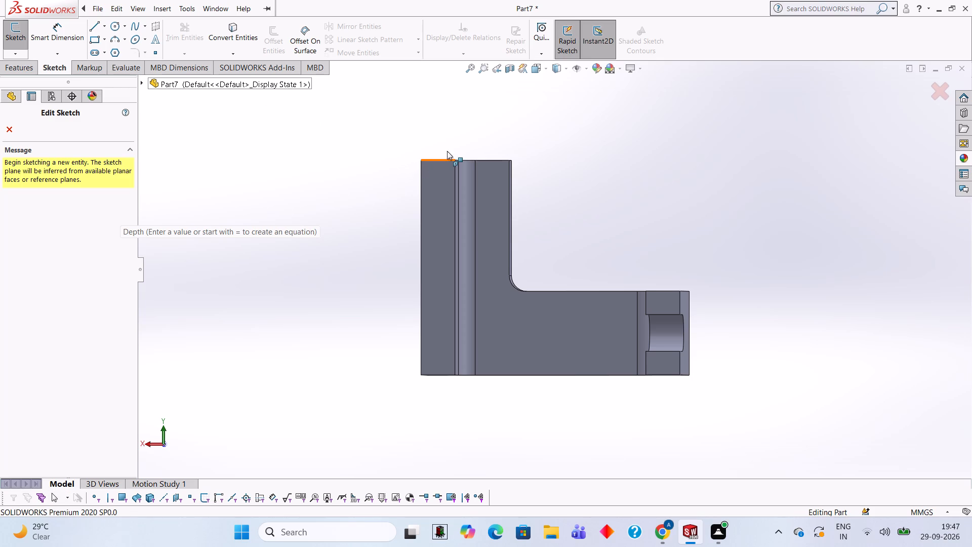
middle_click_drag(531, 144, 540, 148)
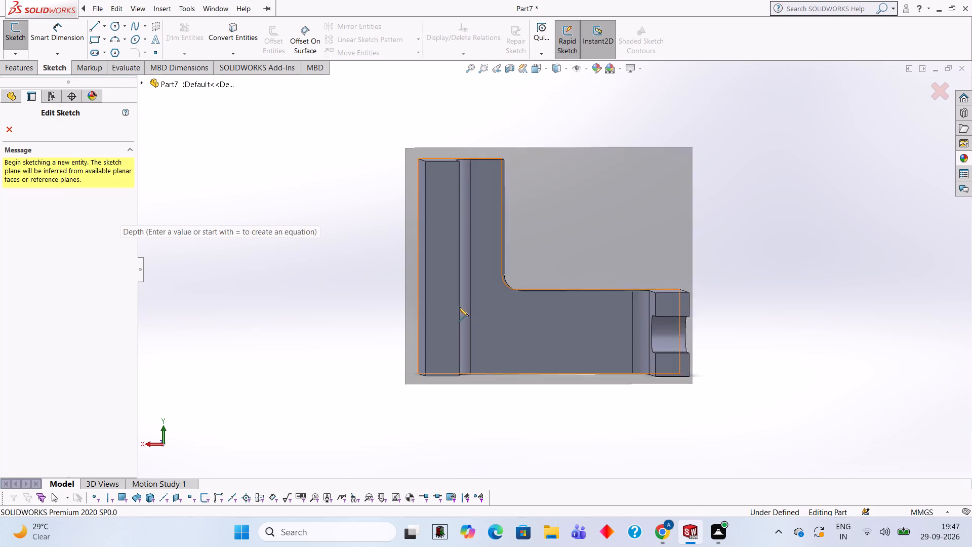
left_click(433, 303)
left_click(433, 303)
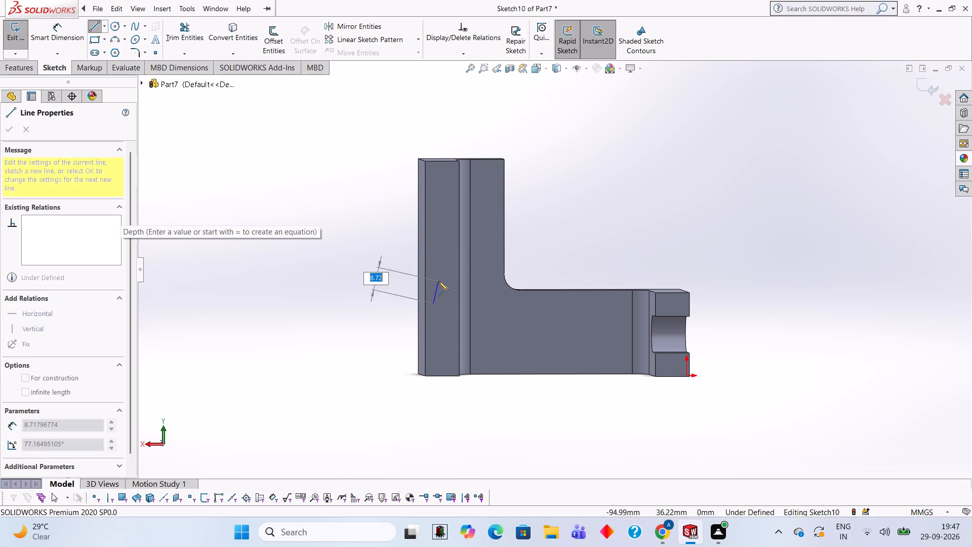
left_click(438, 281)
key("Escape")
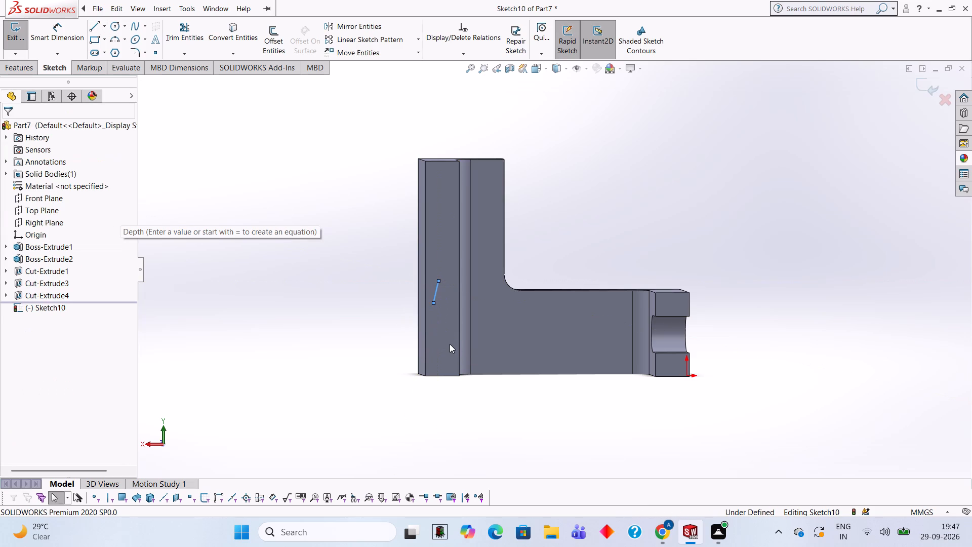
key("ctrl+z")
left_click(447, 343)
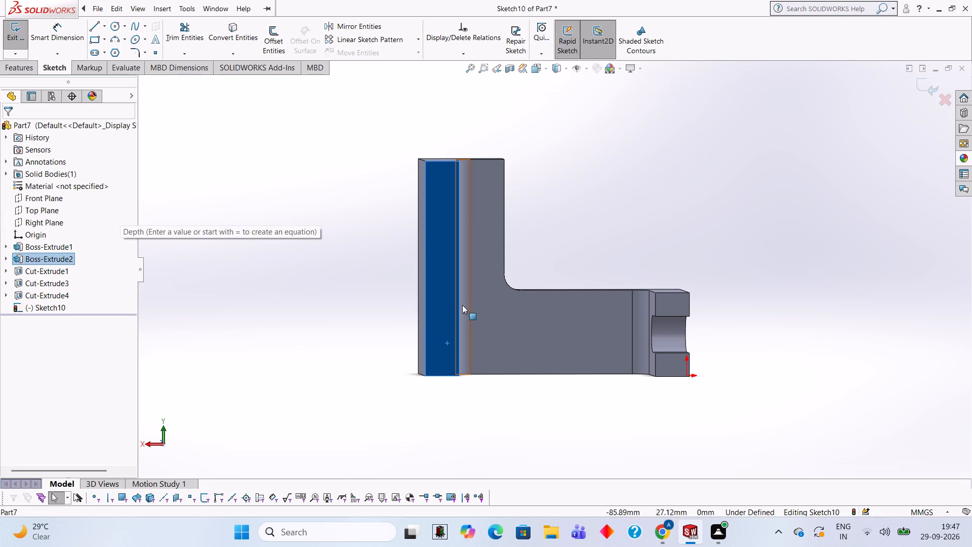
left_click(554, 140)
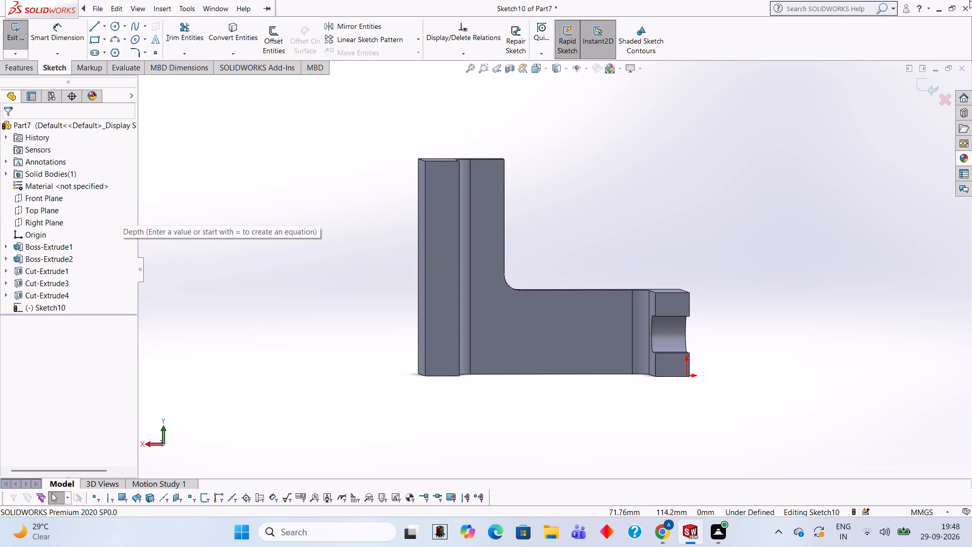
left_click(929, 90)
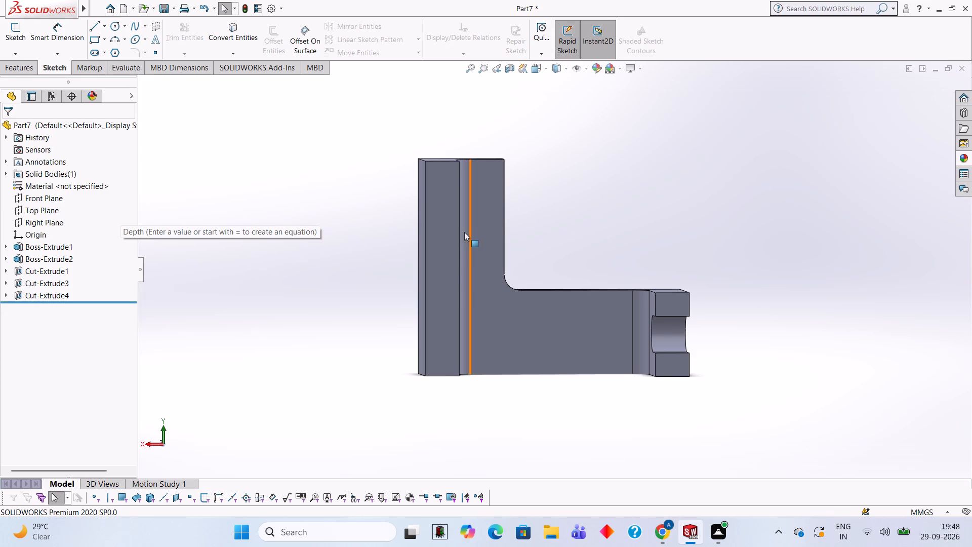
Start a new sketch on the end face of the unslotted leg on the tall end block and view it face-on.
left_click(446, 238)
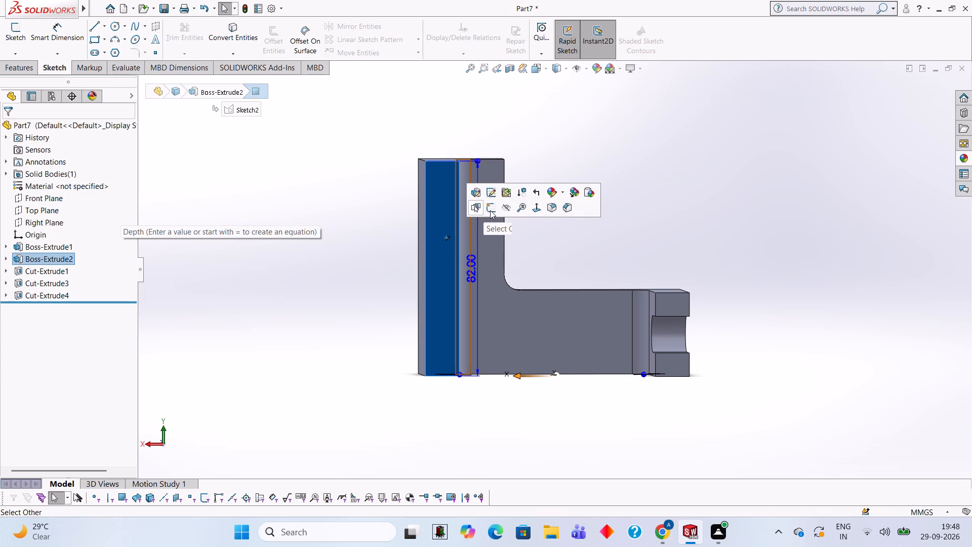
left_click(490, 210)
key("ctrl+8")
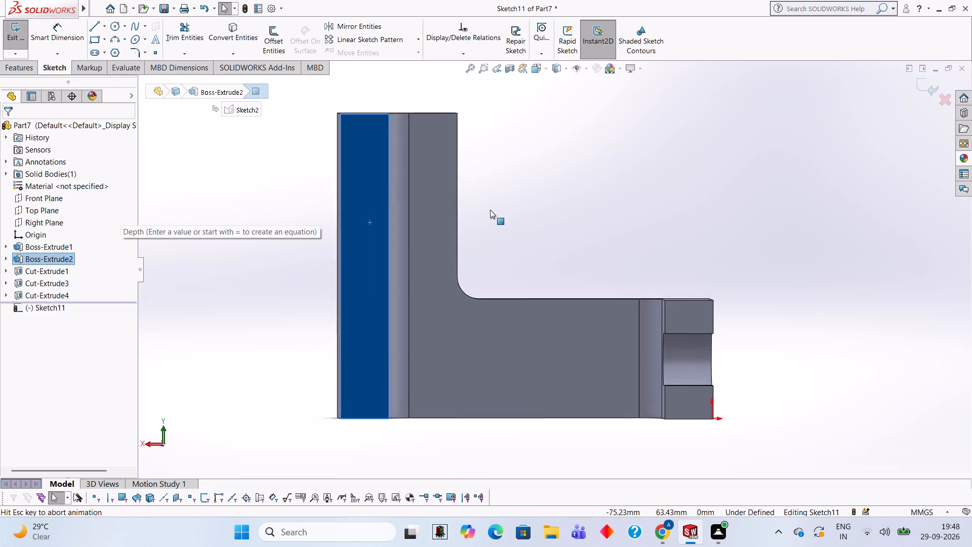
scroll(281, 213, "up", 3)
scroll(387, 192, "down", 1)
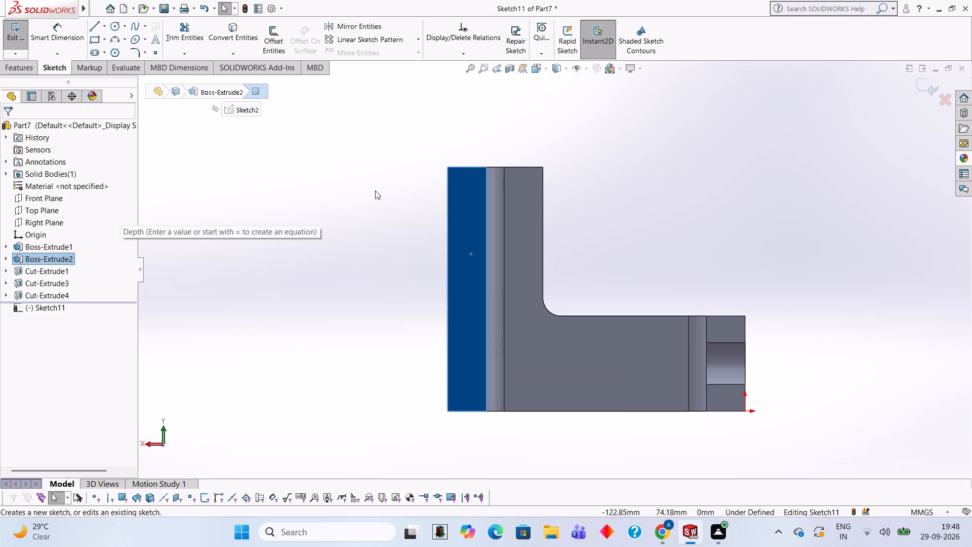
Sketch three sides of the side arm from the leg's top outer corner: 76 mm horizontally outward, 32 mm down, and 76 mm back to the leg edge.
left_click(94, 23)
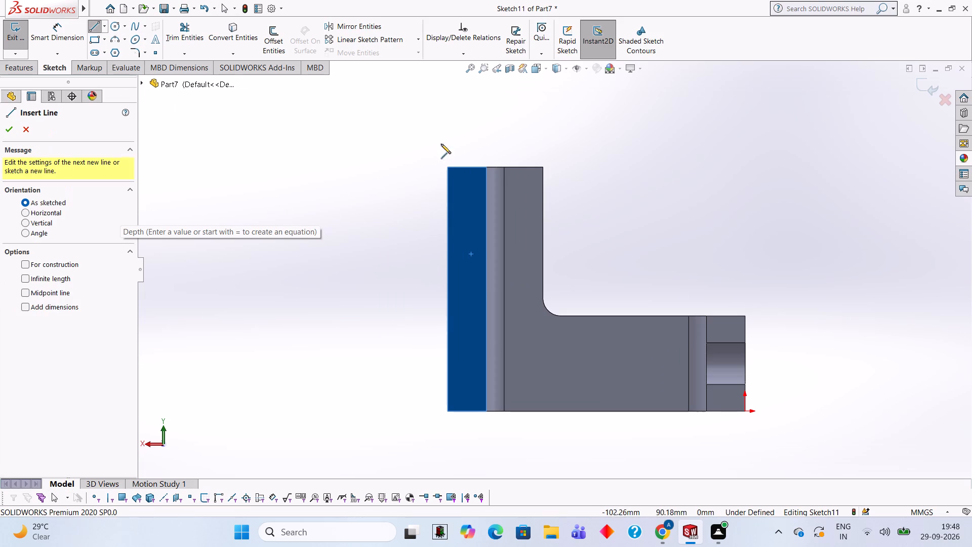
left_click(449, 167)
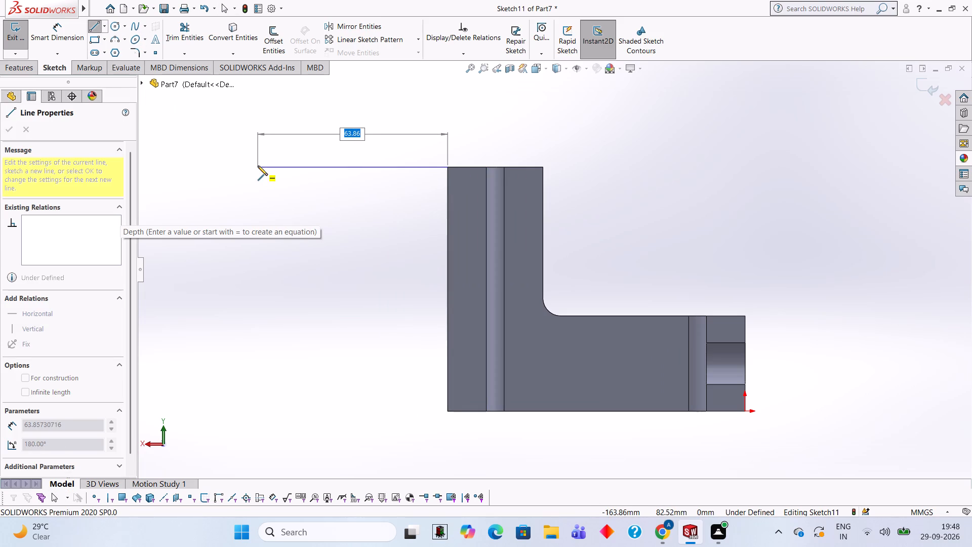
type("76")
key("Return")
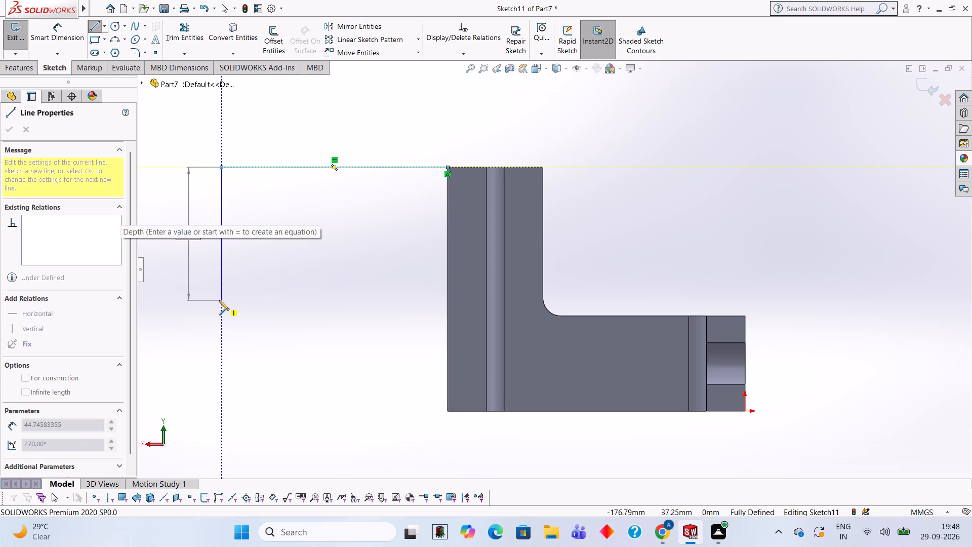
type("32")
key("Return")
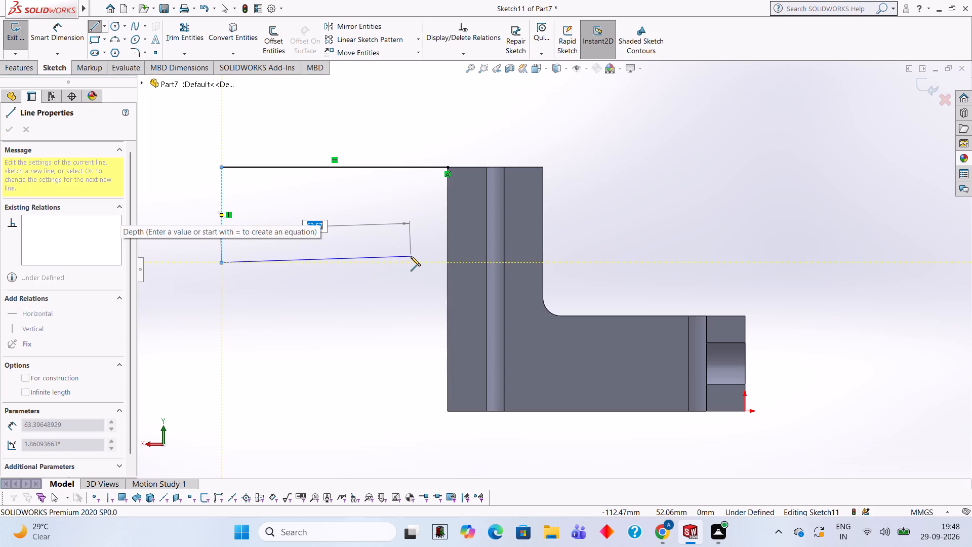
left_click(447, 264)
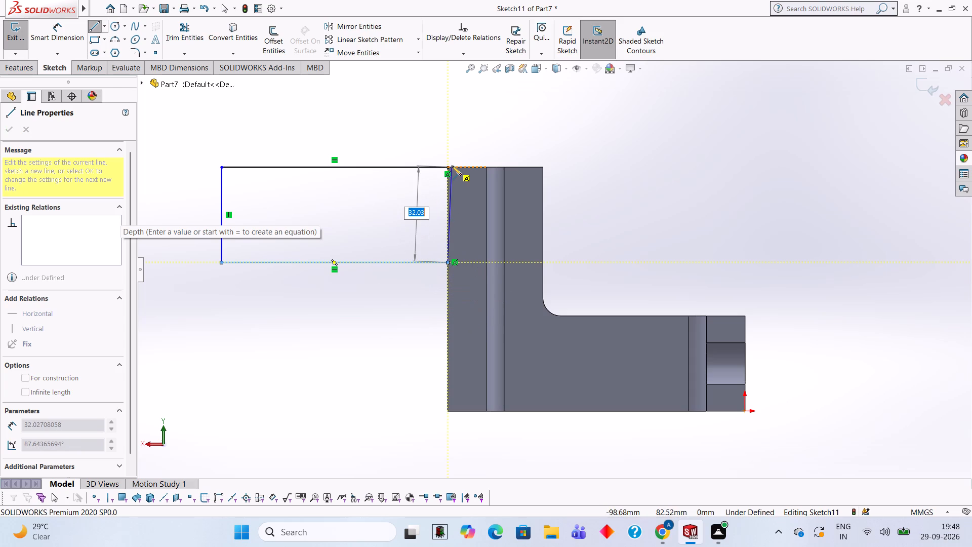
key("Escape")
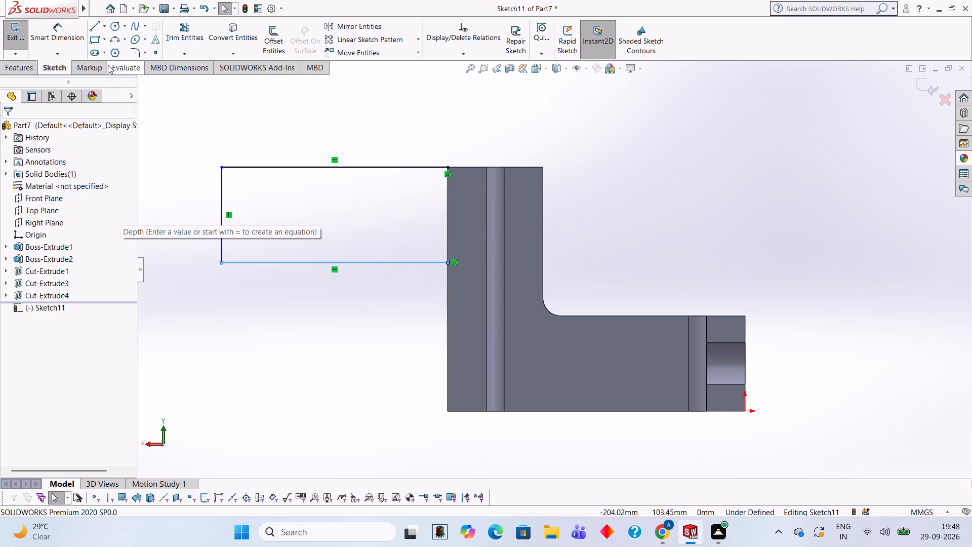
Draw a vertical line along the leg's outer edge from the arm's lower inner corner down to the block's bottom corner.
left_click(89, 26)
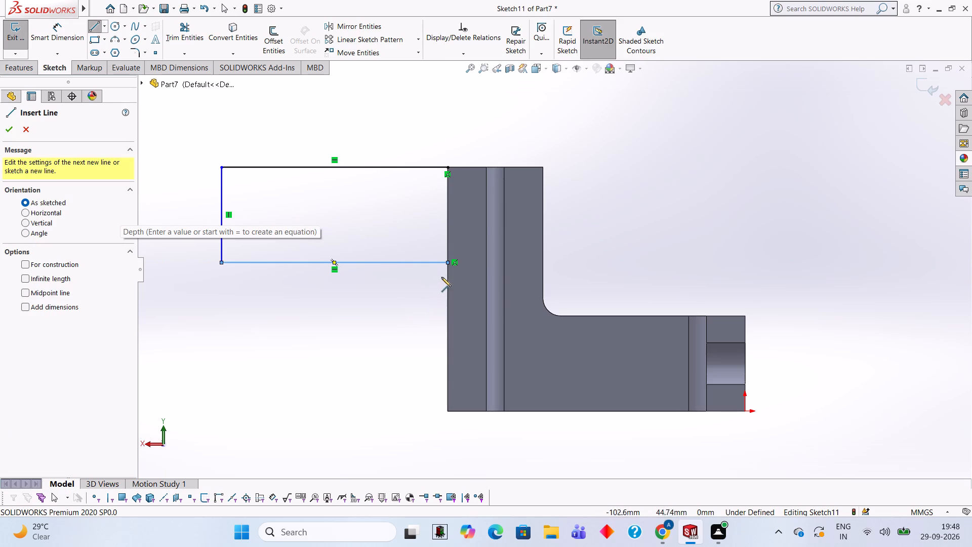
left_click(445, 262)
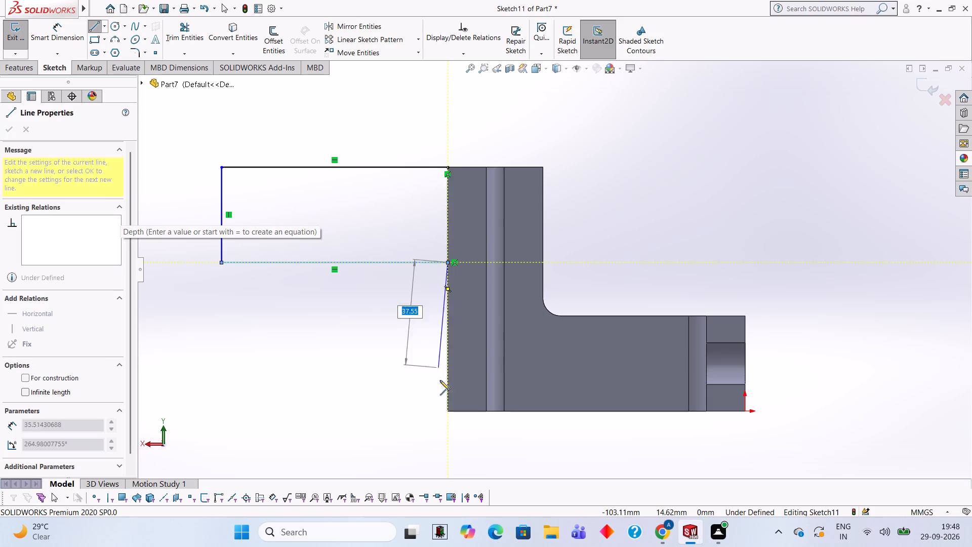
left_click(446, 412)
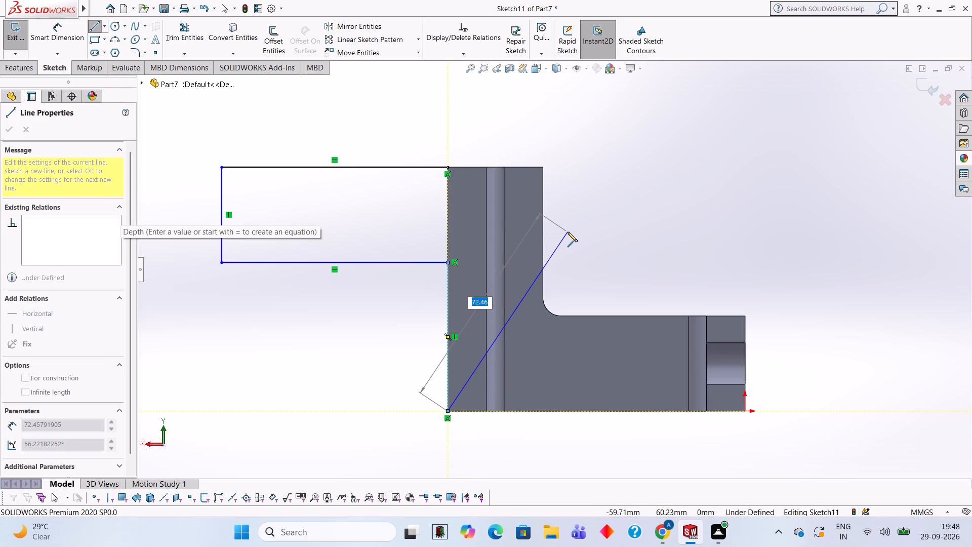
key("Escape")
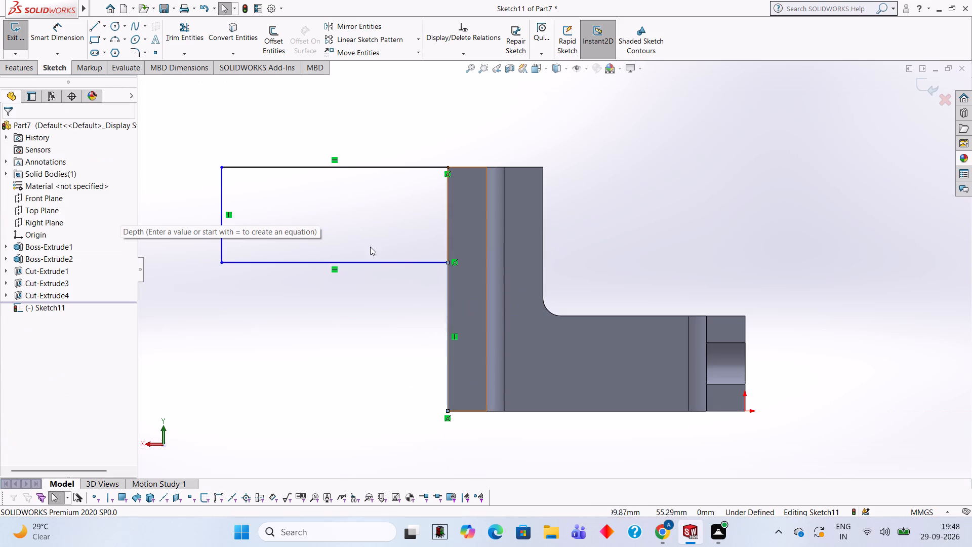
Add a 6 mm sketch fillet between the arm's lower line and the vertical line along the leg edge.
left_click(140, 50)
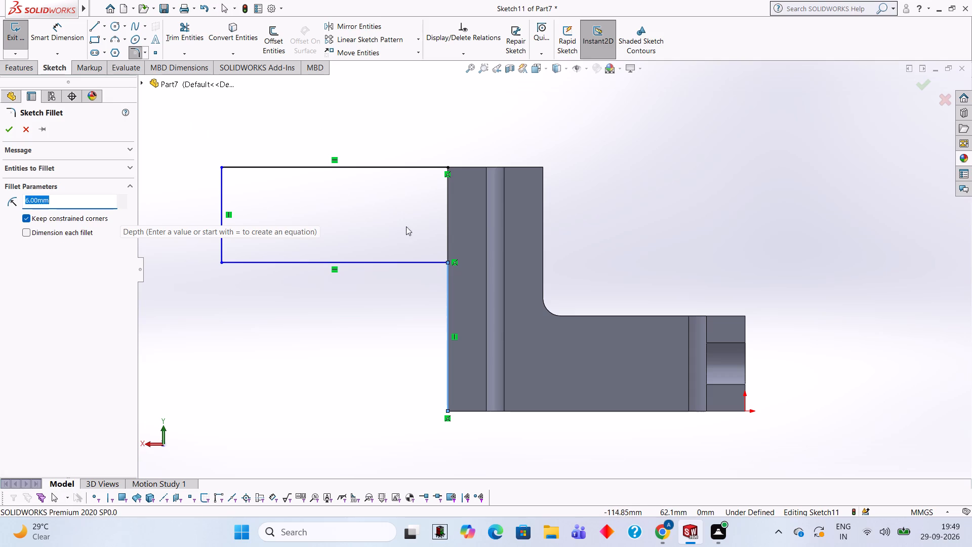
left_click(418, 262)
left_click(448, 302)
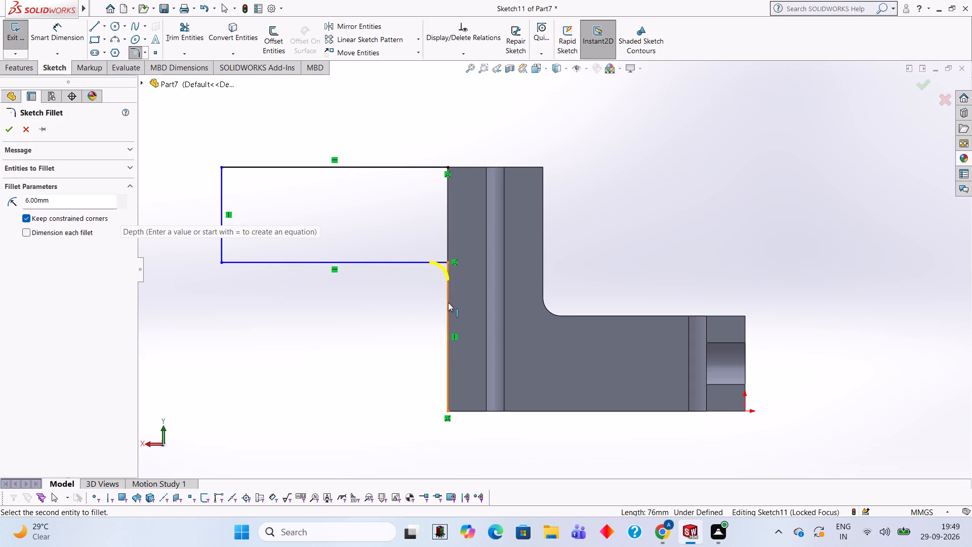
key("Return")
key("Return")
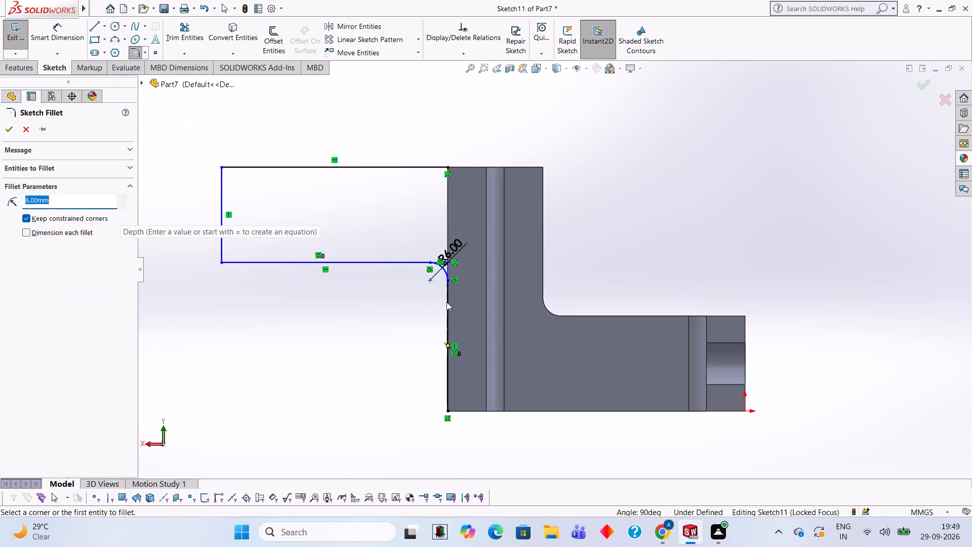
Trim the vertical line below the fillet and close the profile with a vertical line from the arm's top inner corner to the fillet's end.
left_click(194, 42)
left_click(449, 334)
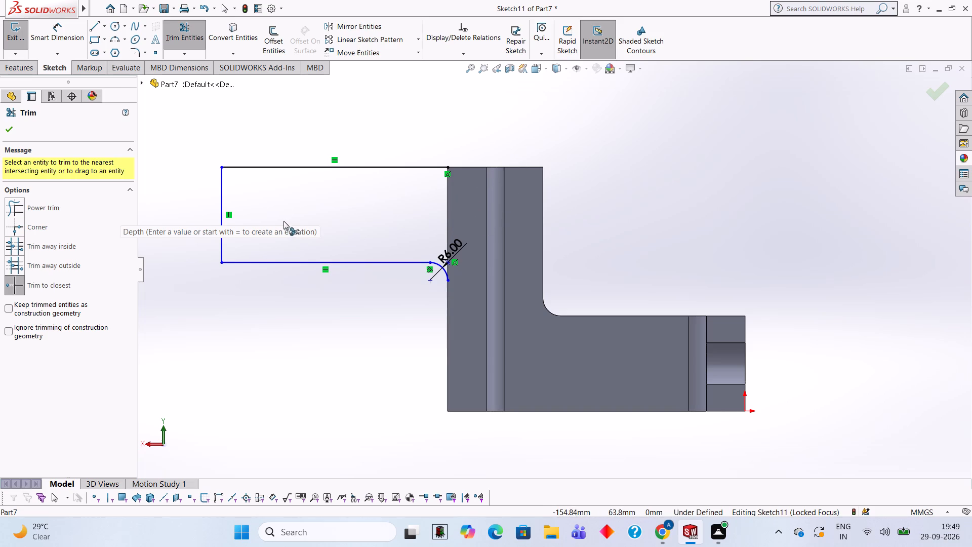
left_click(95, 20)
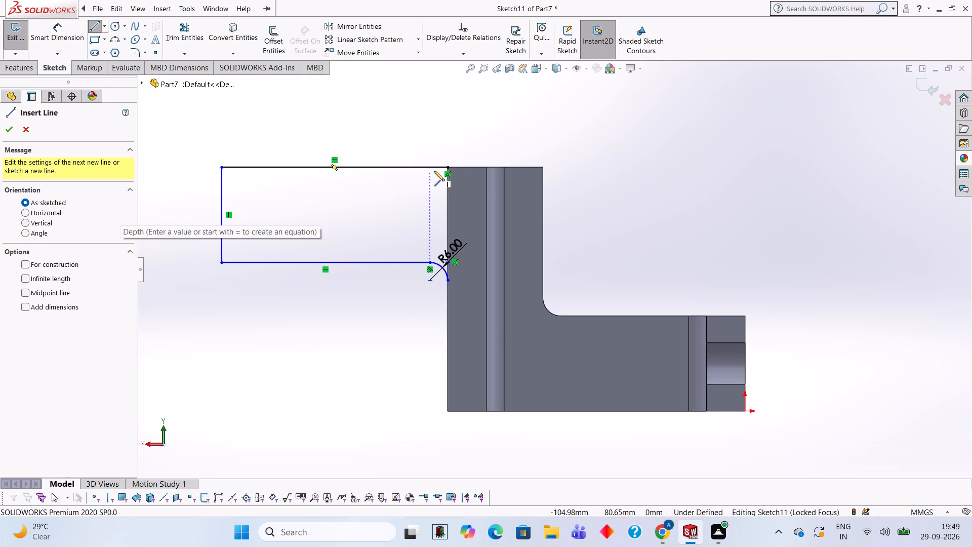
left_click(448, 168)
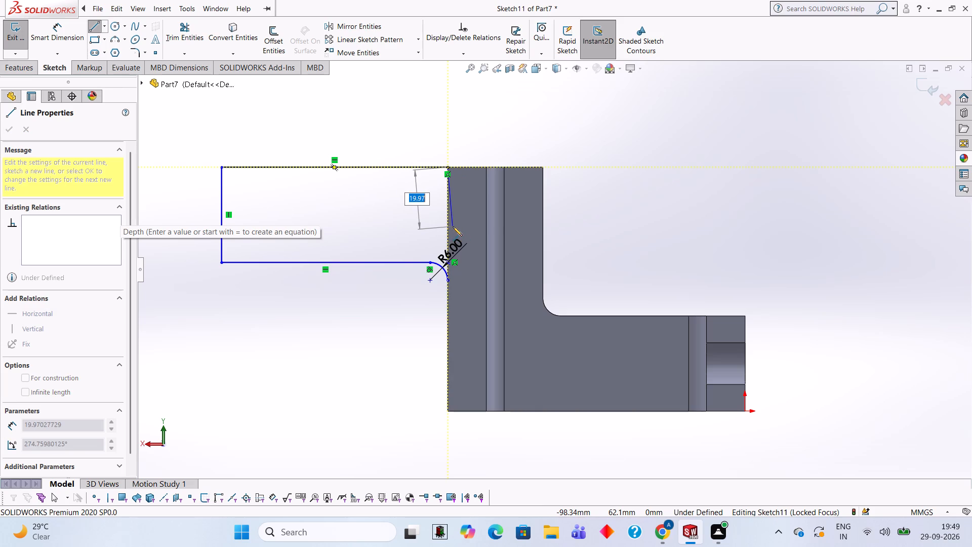
left_click(448, 283)
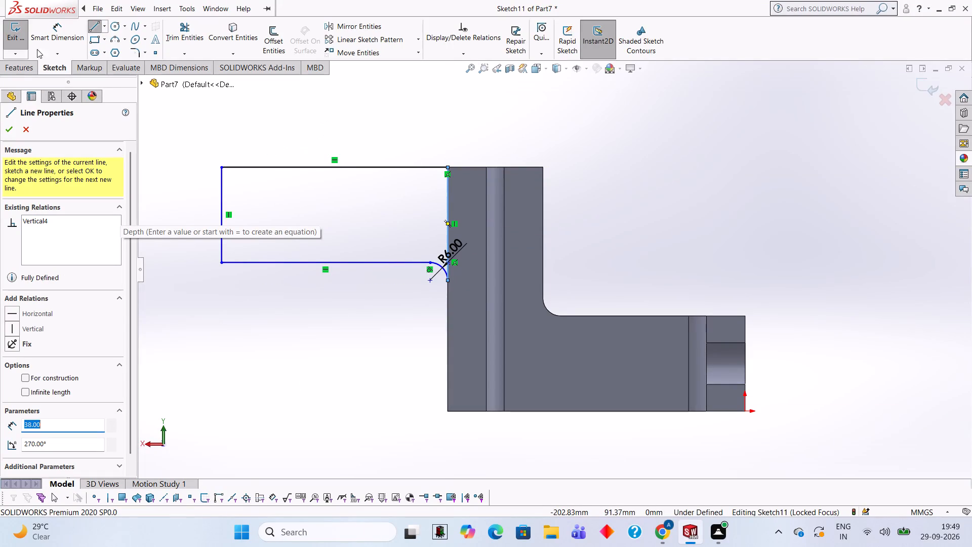
Extrude the side-arm profile 13 mm blind in the reversed direction, back alongside the tall end block, merged with the body.
left_click(10, 65)
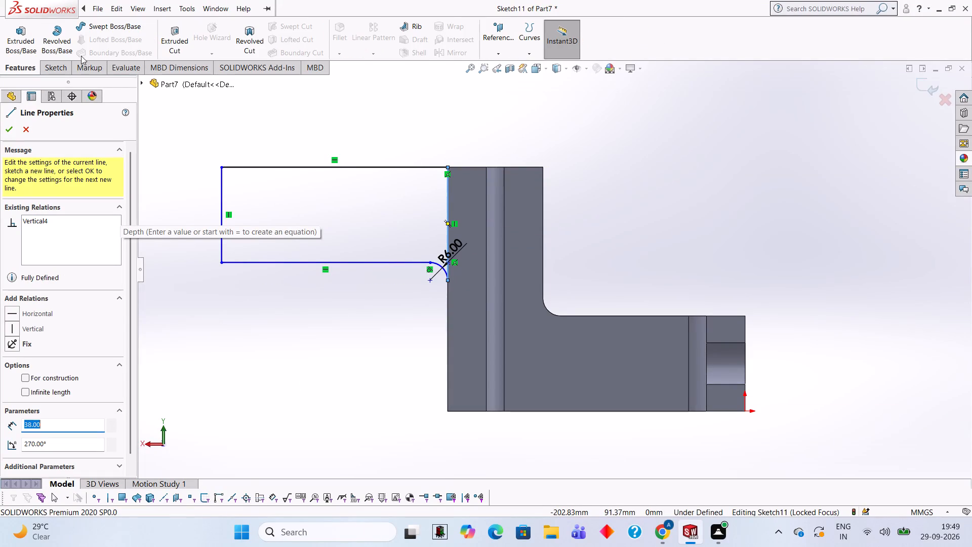
left_click(35, 48)
scroll(363, 305, "down", 1)
middle_click_drag(363, 305, 367, 306)
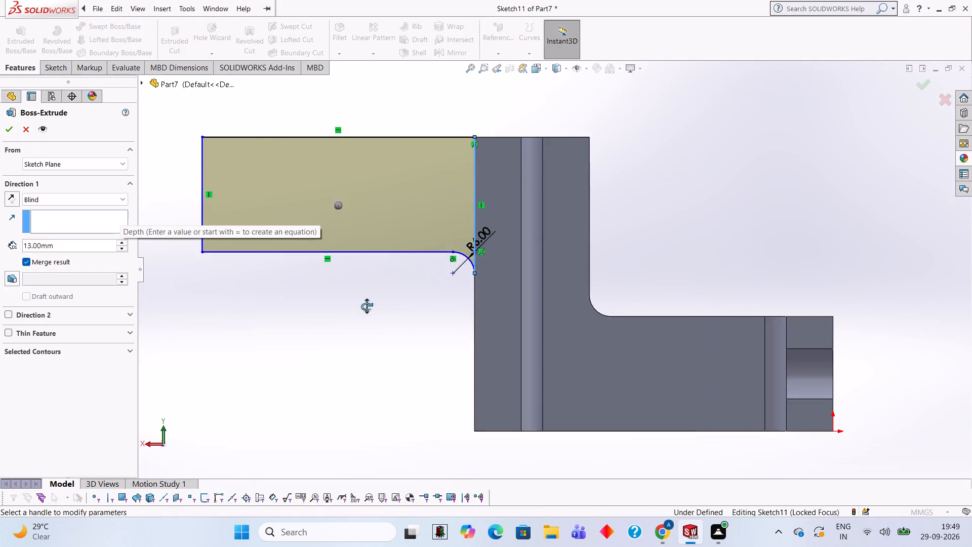
middle_click_drag(367, 306, 454, 313)
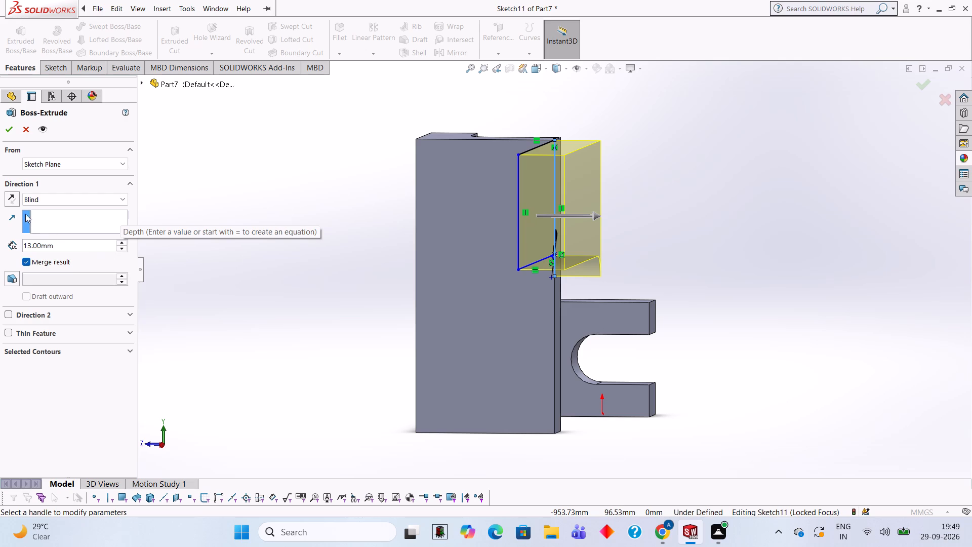
left_click(14, 206)
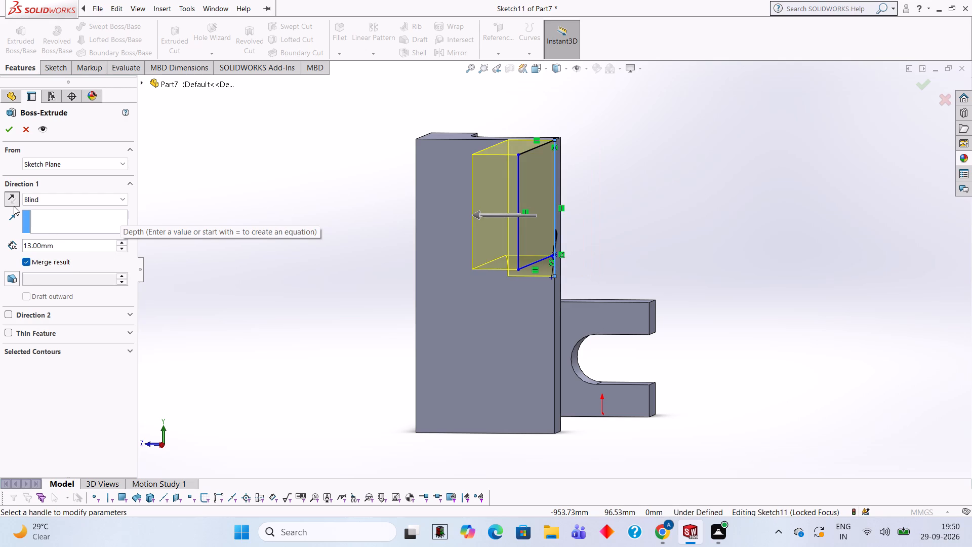
middle_click_drag(283, 312, 299, 310)
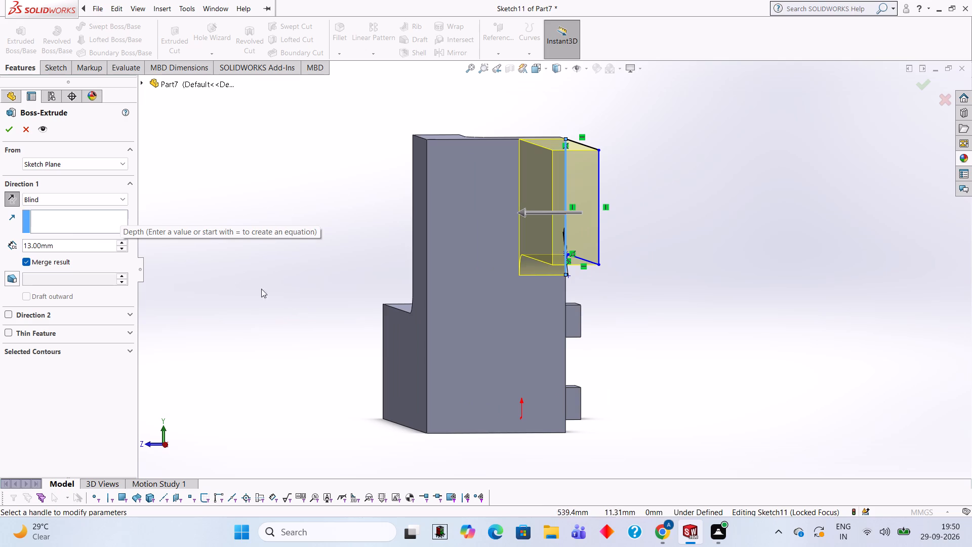
left_click(9, 130)
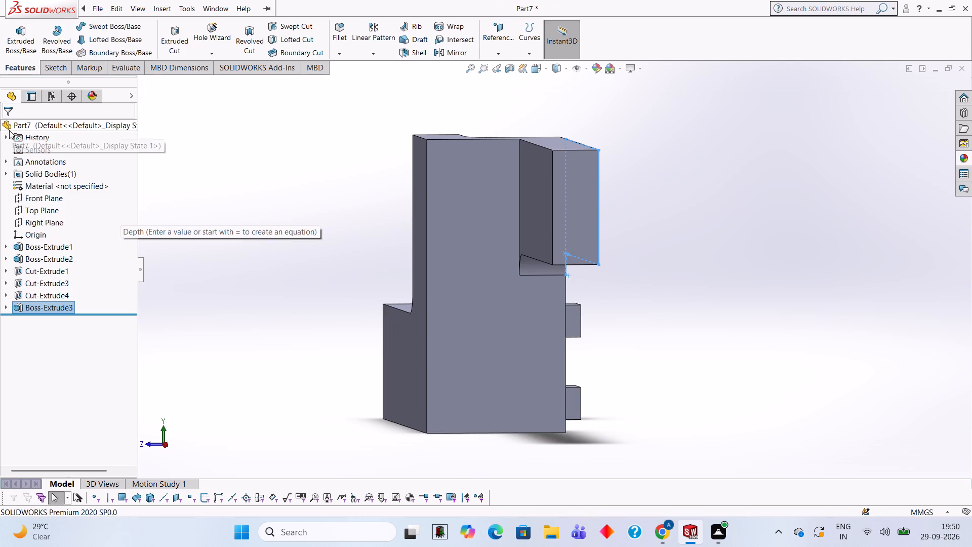
Examine the new side arm and its junction with the tall end block from several sides.
left_click(244, 322)
middle_click_drag(268, 318, 354, 265)
scroll(354, 265, "up", 3)
middle_click_drag(386, 271, 409, 284)
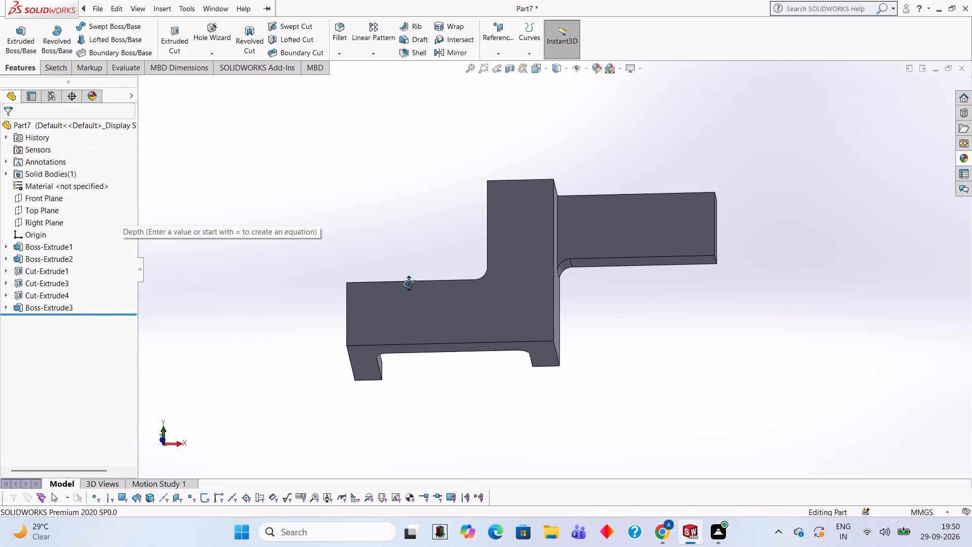
middle_click_drag(409, 284, 418, 262)
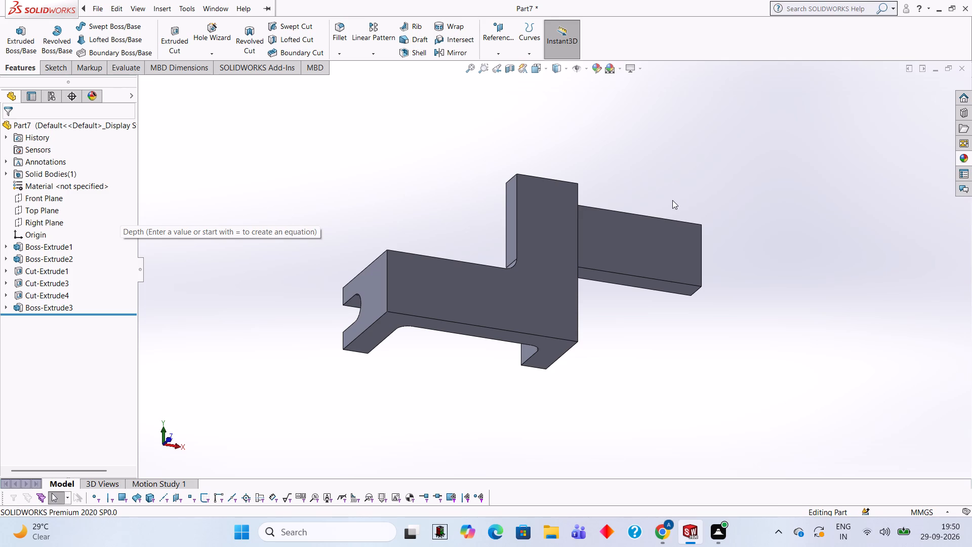
middle_click_drag(749, 132, 728, 134)
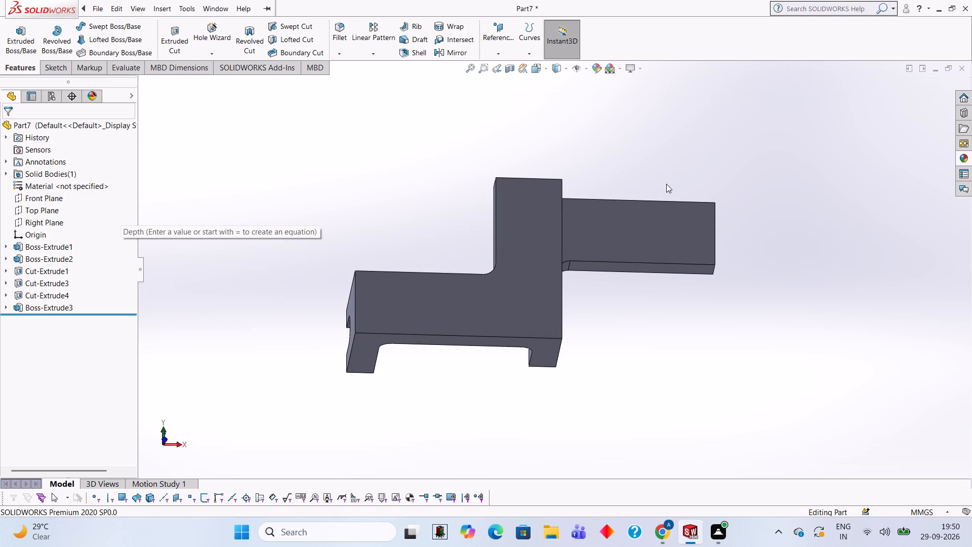
middle_click_drag(779, 176, 766, 191)
scroll(770, 177, "down", 1)
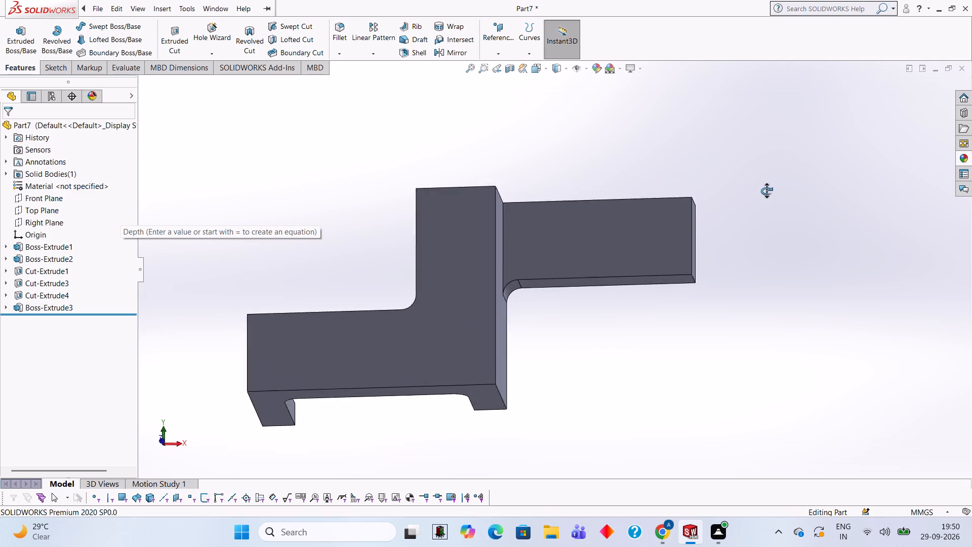
middle_click_drag(766, 191, 775, 196)
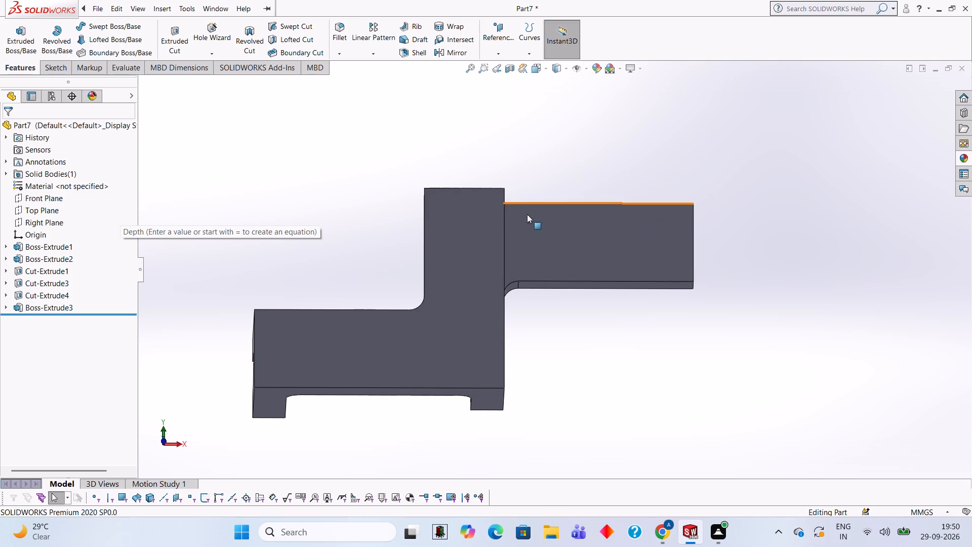
middle_click_drag(738, 149, 637, 292)
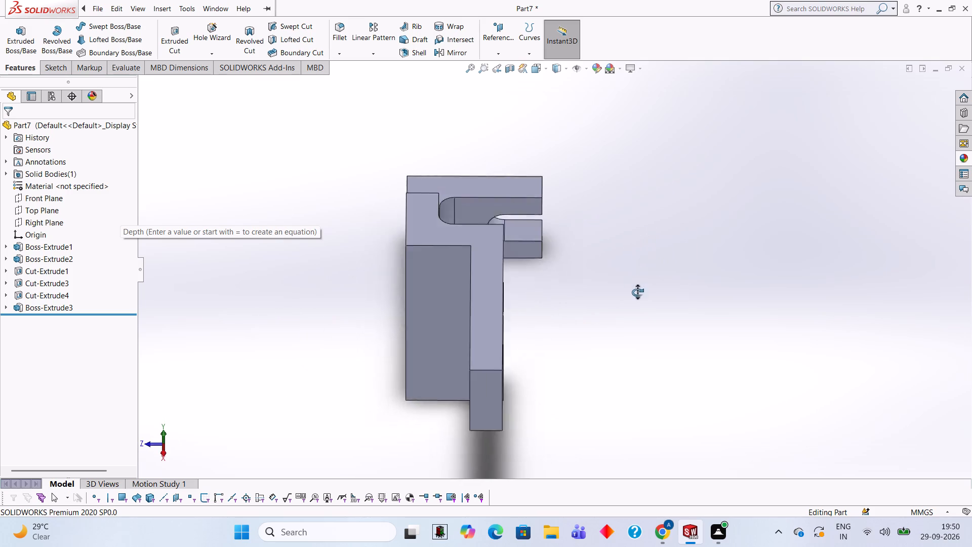
middle_click_drag(637, 292, 663, 337)
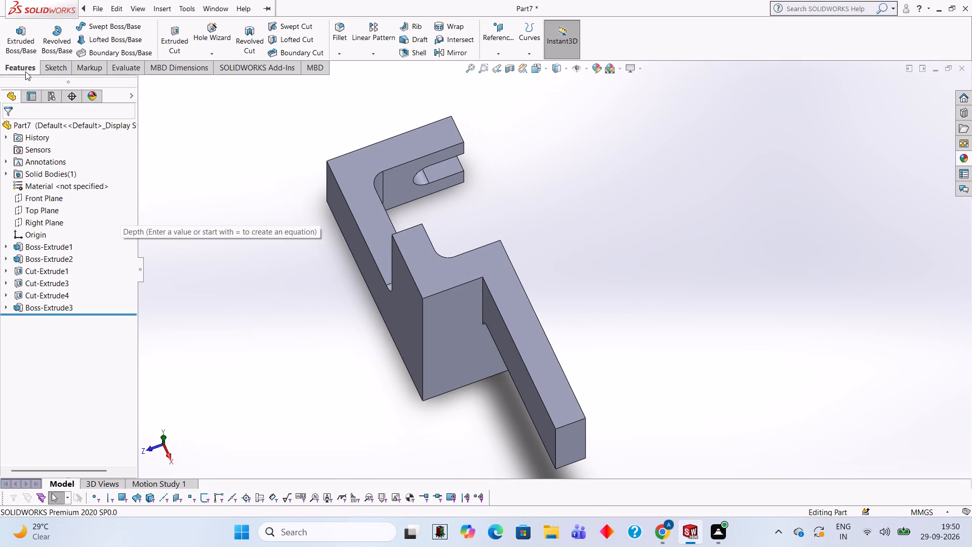
Check the arm's offset from the block's front edge against 26+13 using a temporary top-face sketch line and Calculator, and leave the sketch empty.
left_click(51, 65)
middle_click_drag(505, 157, 574, 247)
left_click(461, 236)
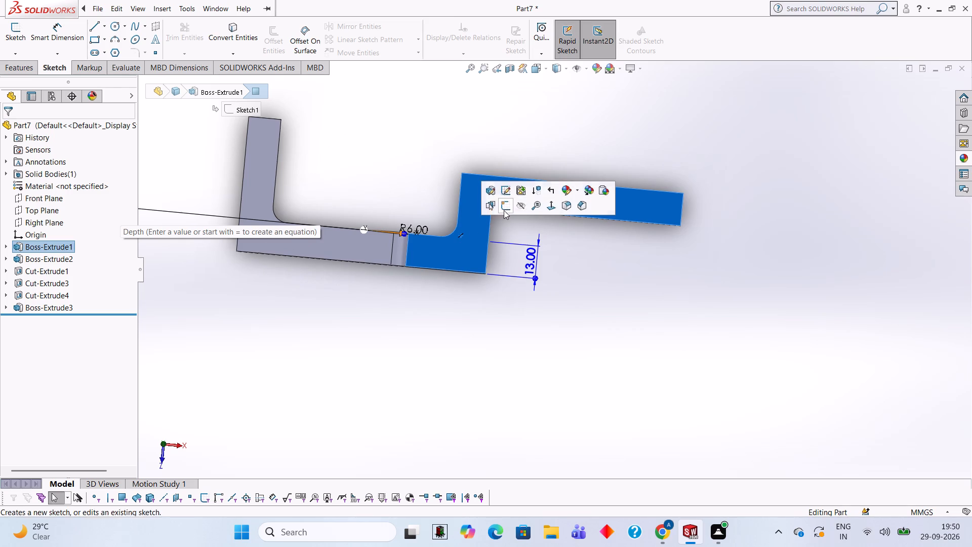
left_click(510, 204)
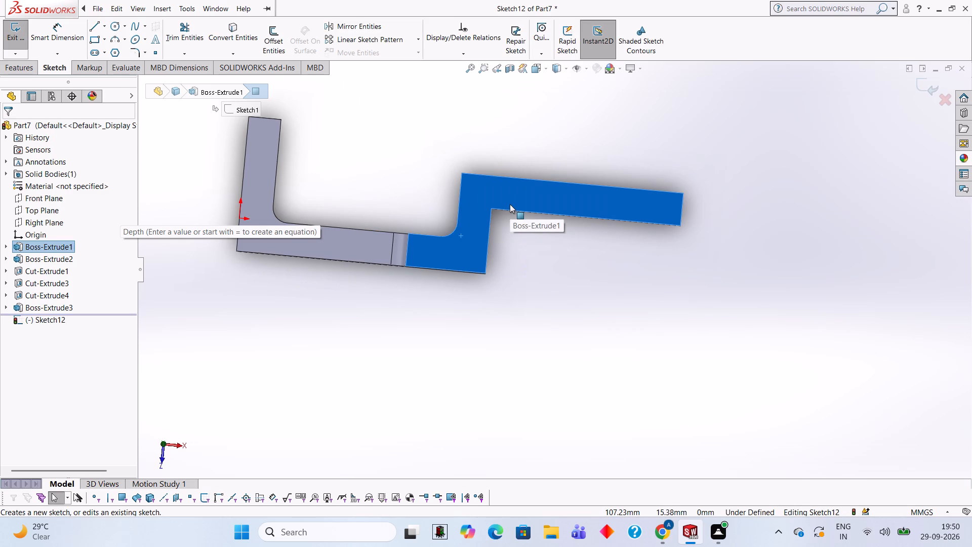
key("ctrl+8")
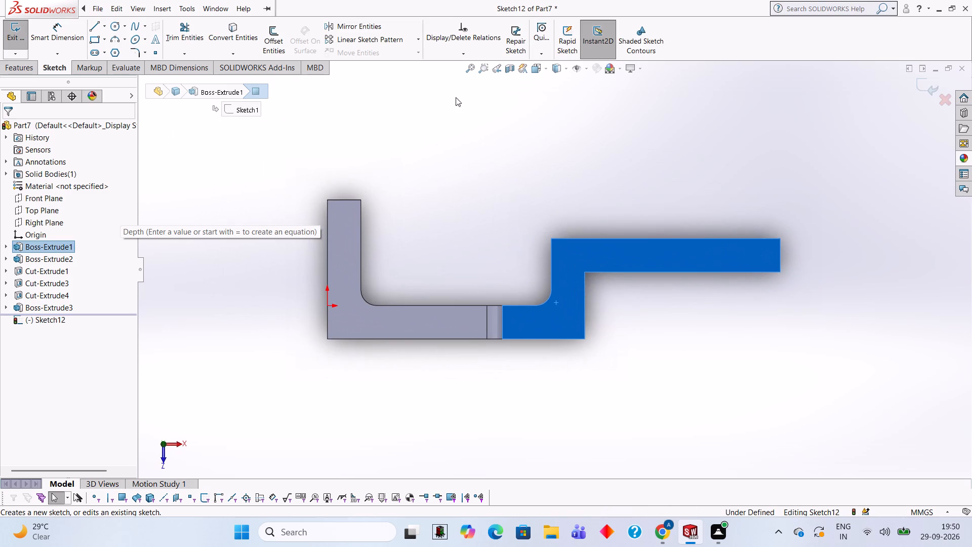
left_click(93, 27)
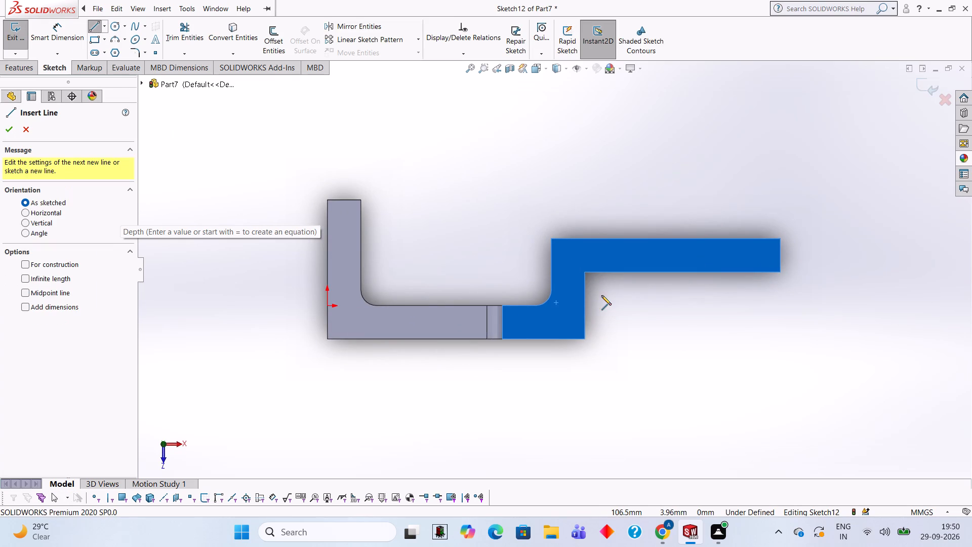
left_click(550, 238)
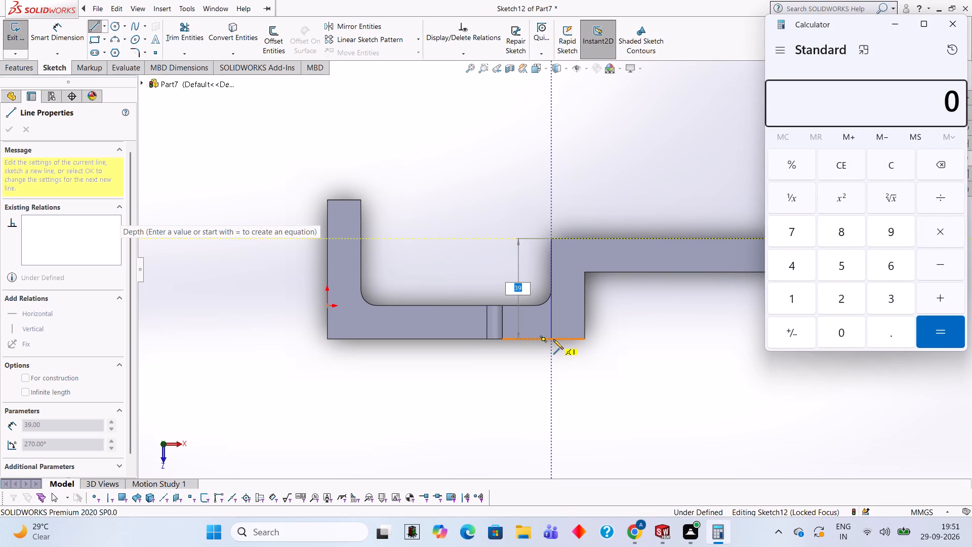
type("26+13")
key("Return")
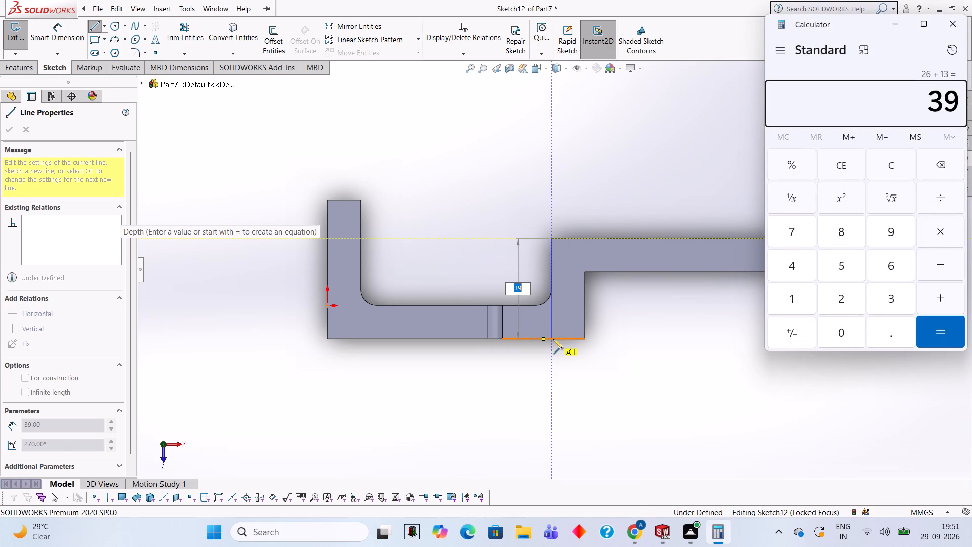
left_click(944, 28)
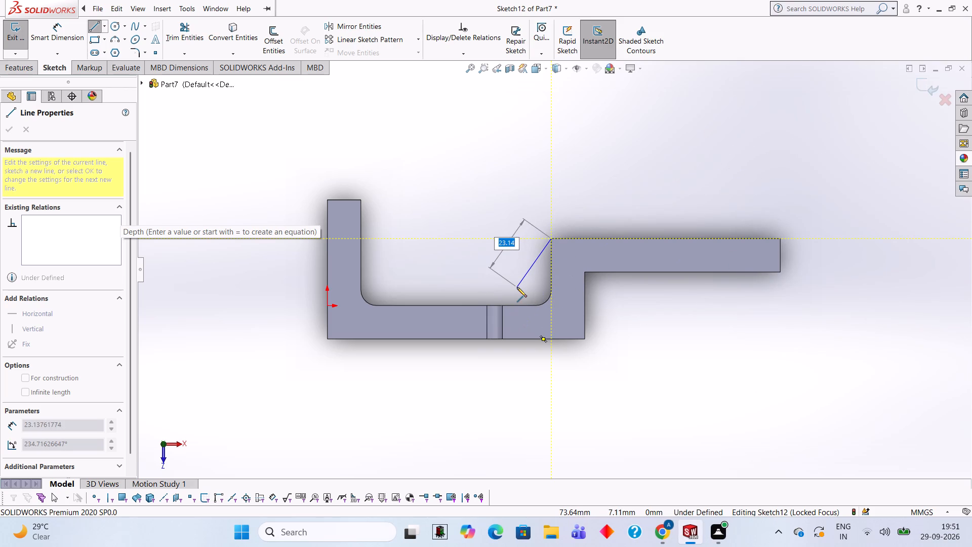
key("Escape")
middle_click_drag(648, 338, 651, 270)
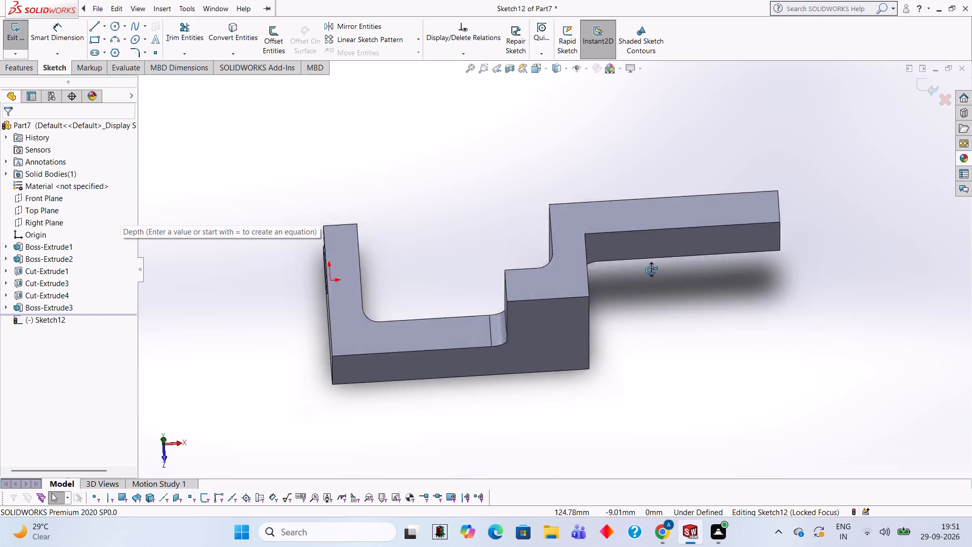
middle_click_drag(651, 270, 643, 209)
middle_click_drag(594, 322, 593, 197)
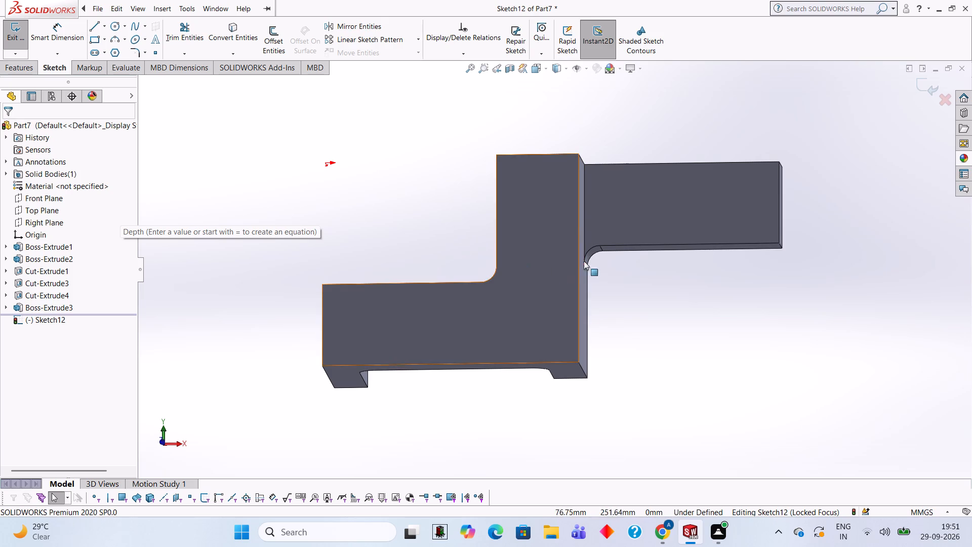
left_click(648, 208)
left_click(919, 89)
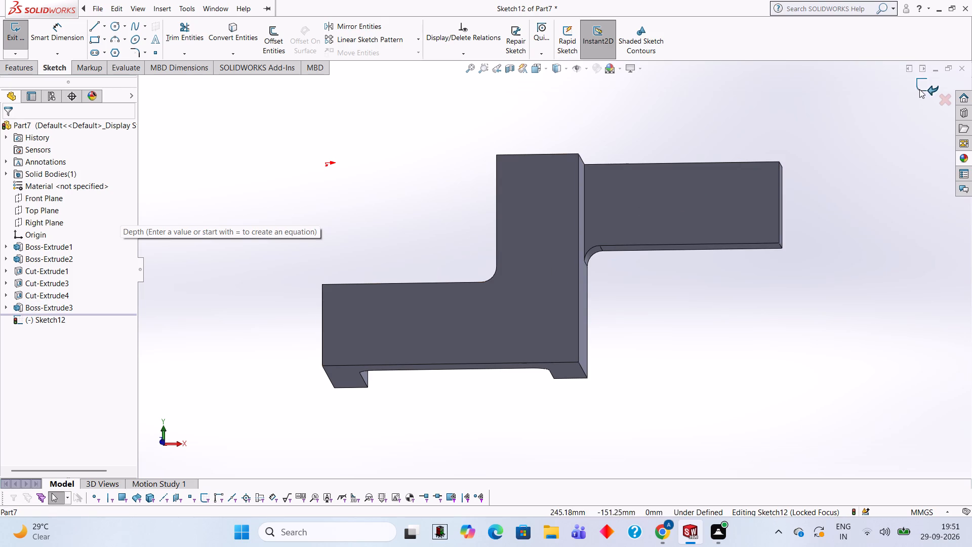
Start a new sketch on the front face of the side arm, viewed face-on.
left_click(674, 198)
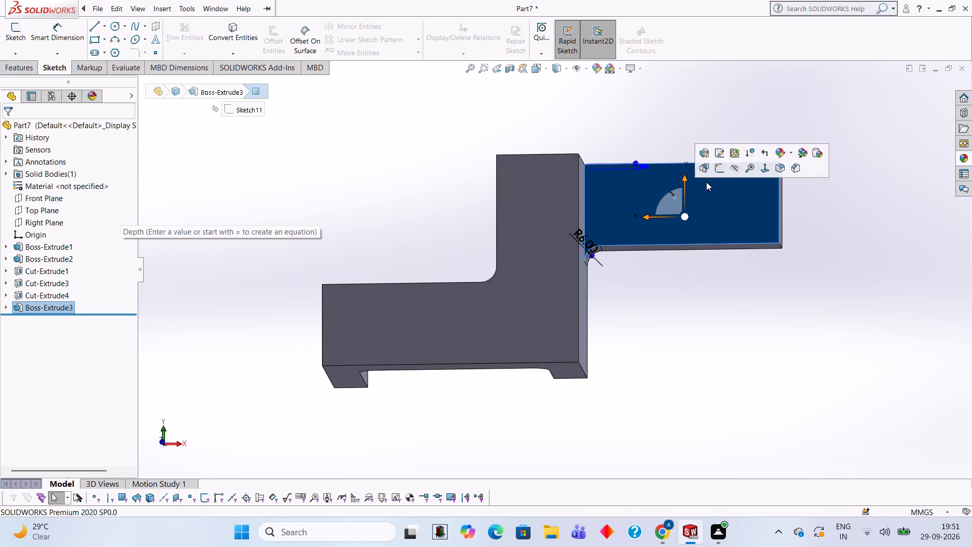
left_click(720, 167)
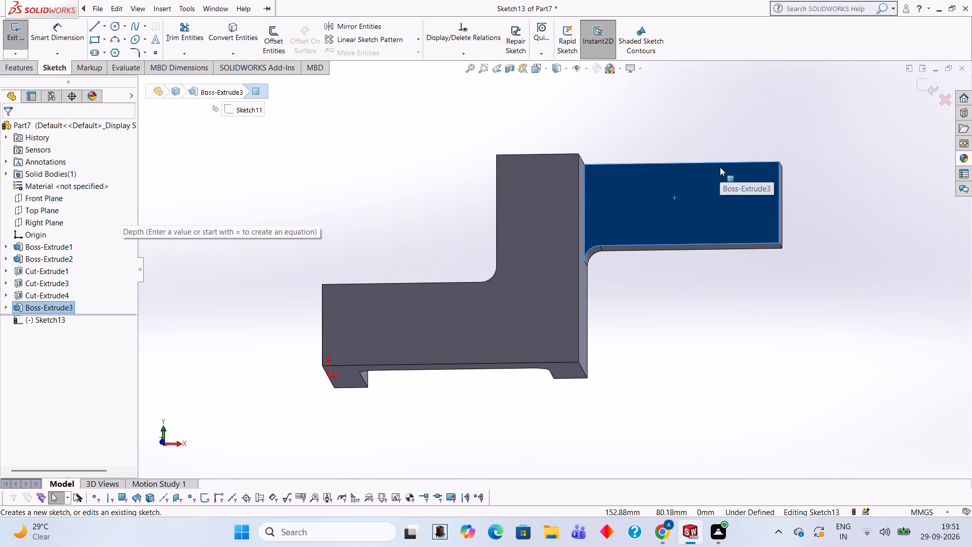
key("ctrl+8")
scroll(854, 210, "down", 2)
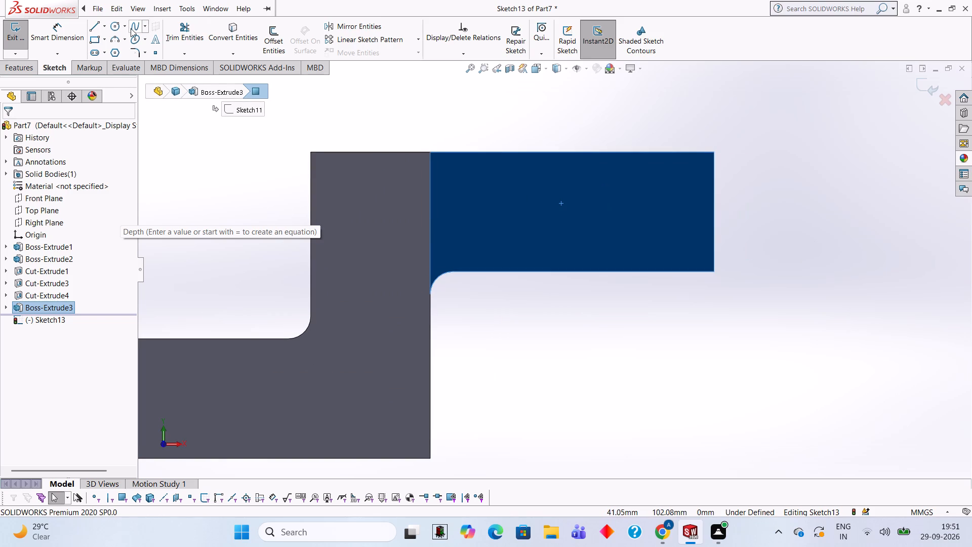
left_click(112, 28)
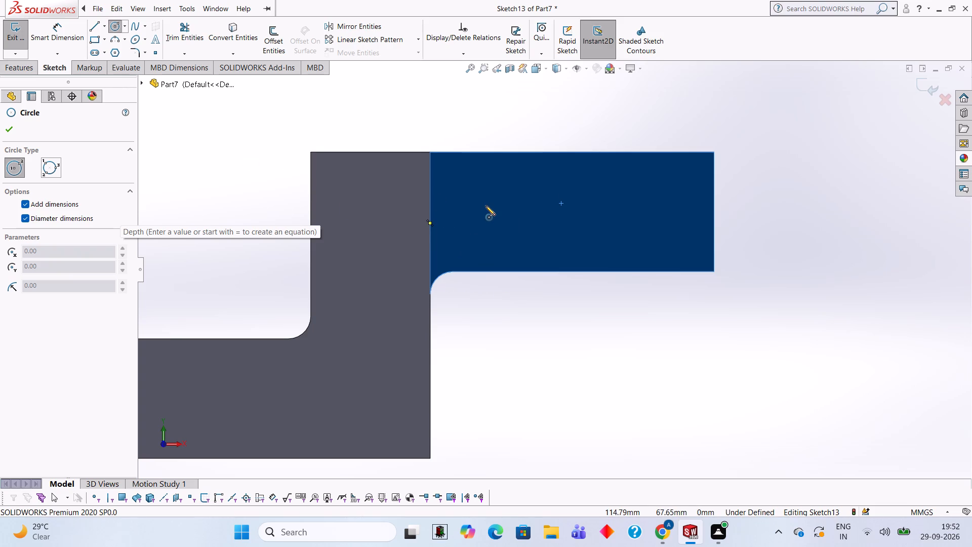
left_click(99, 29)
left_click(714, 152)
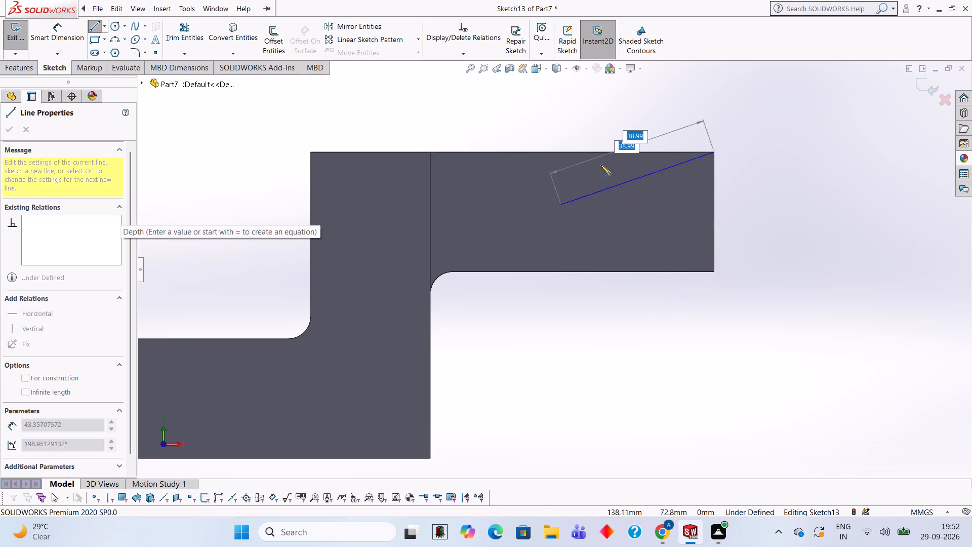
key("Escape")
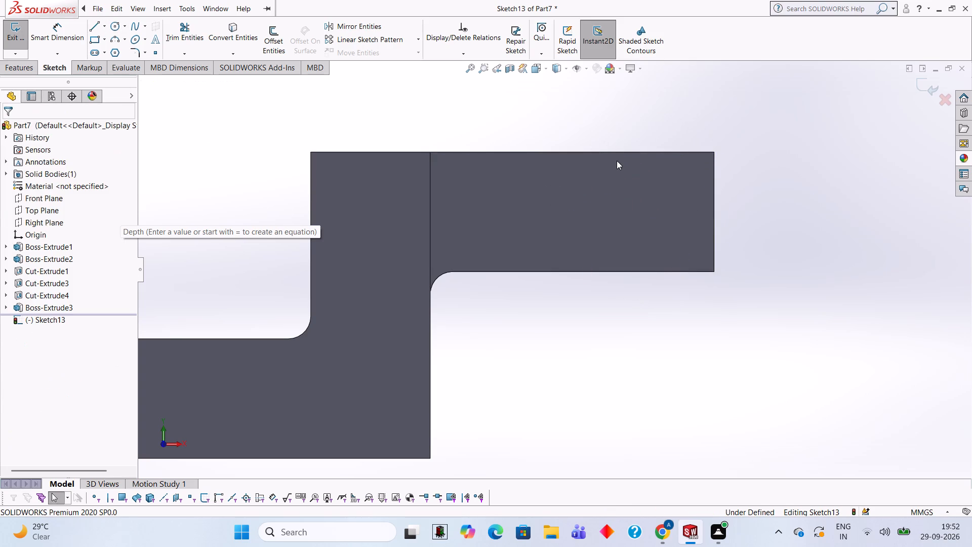
Sketch two 12 mm diameter circles at about mid-height on the arm's face, level with each other and about 46 mm apart.
left_click(110, 26)
left_click(483, 211)
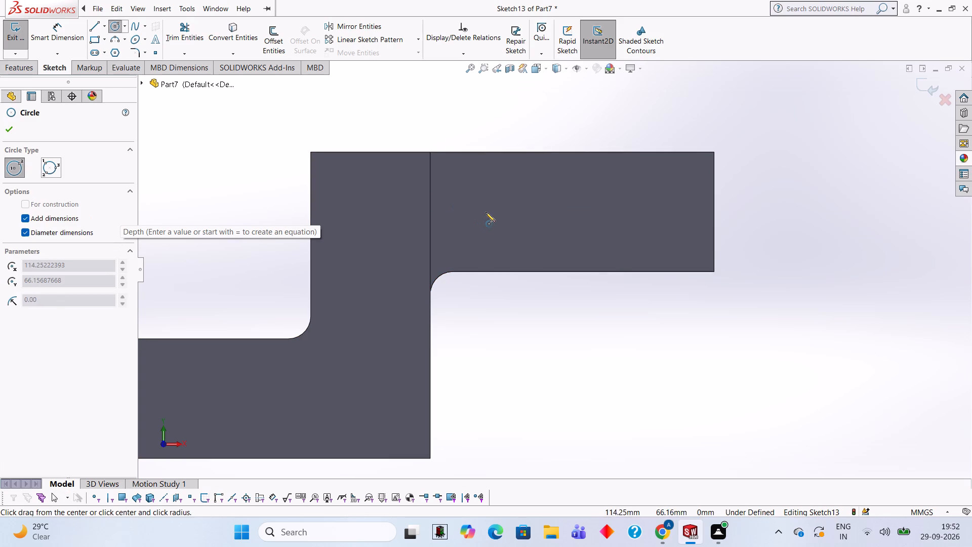
type("12")
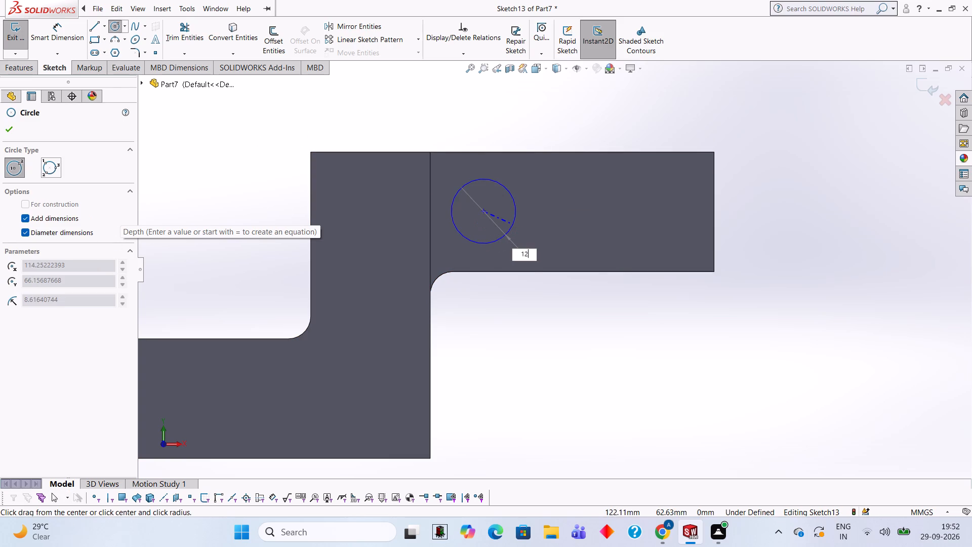
key("Return")
left_click(643, 213)
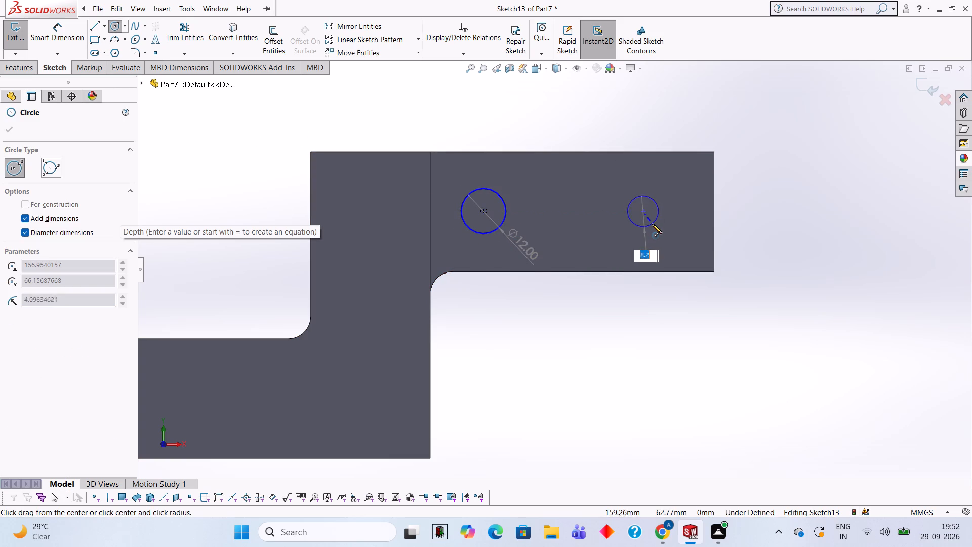
type("12")
key("Return")
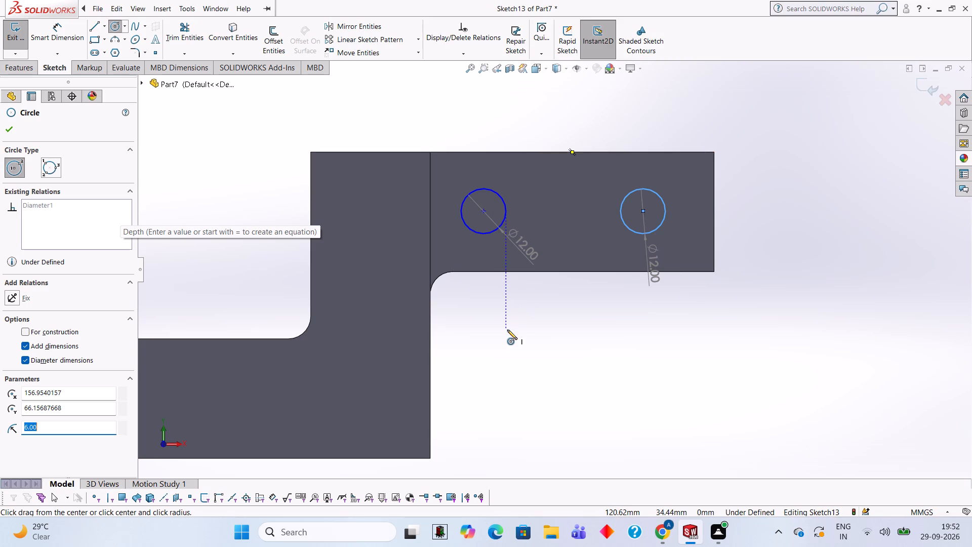
Dimension the outer circle's centre 16 mm from the arm's free end edge.
left_click(61, 27)
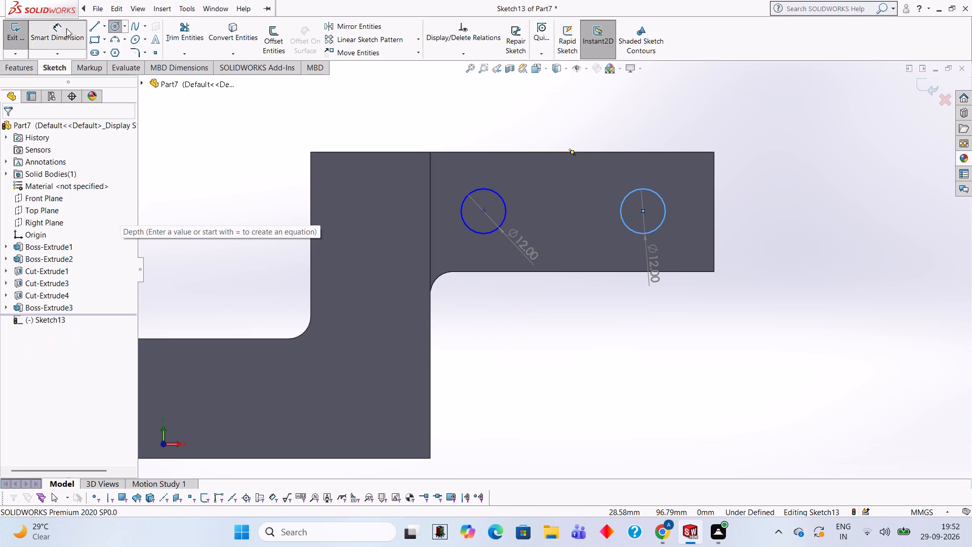
left_click(643, 210)
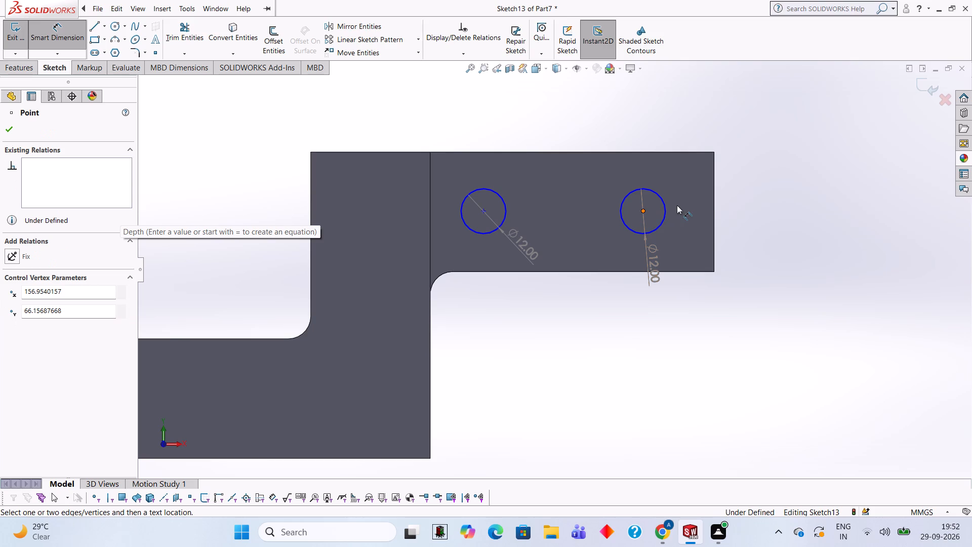
left_click(715, 202)
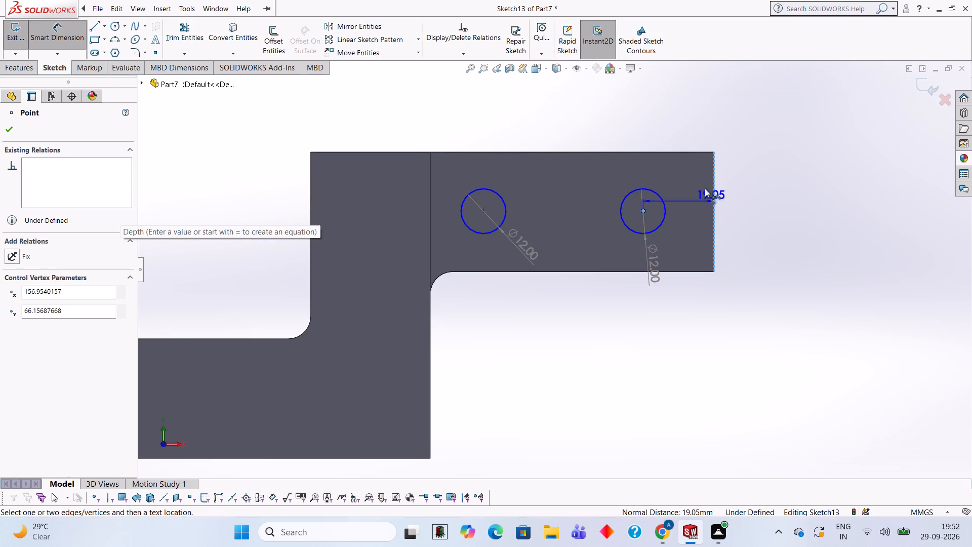
left_click(669, 119)
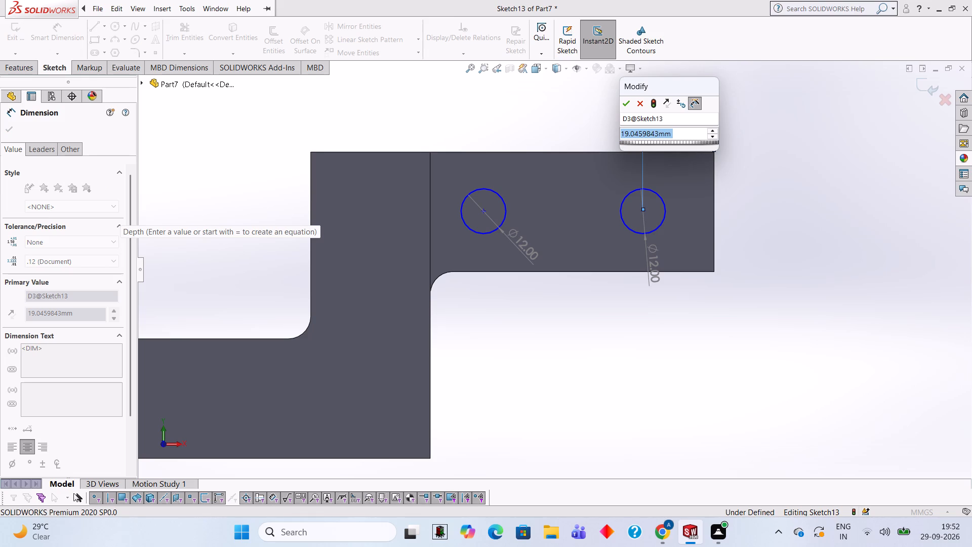
type("16")
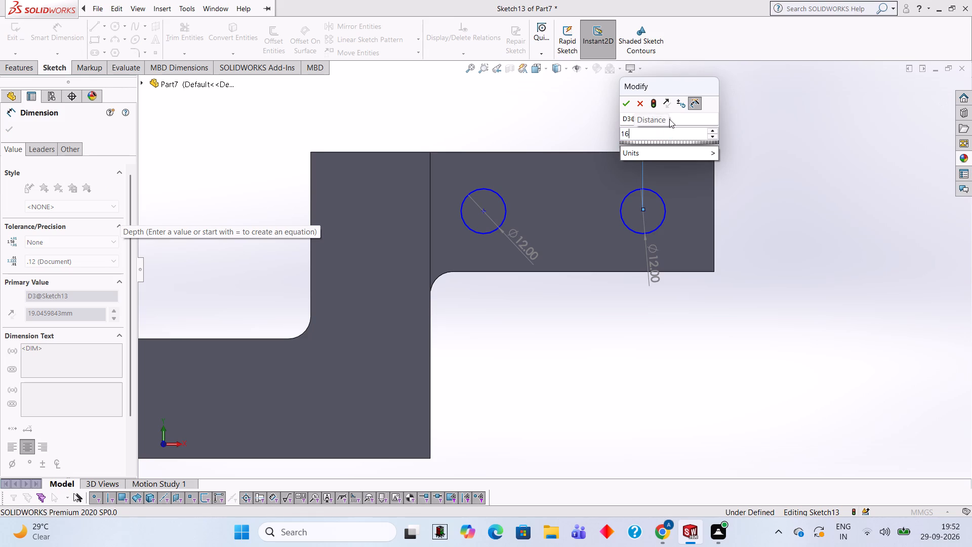
key("Return")
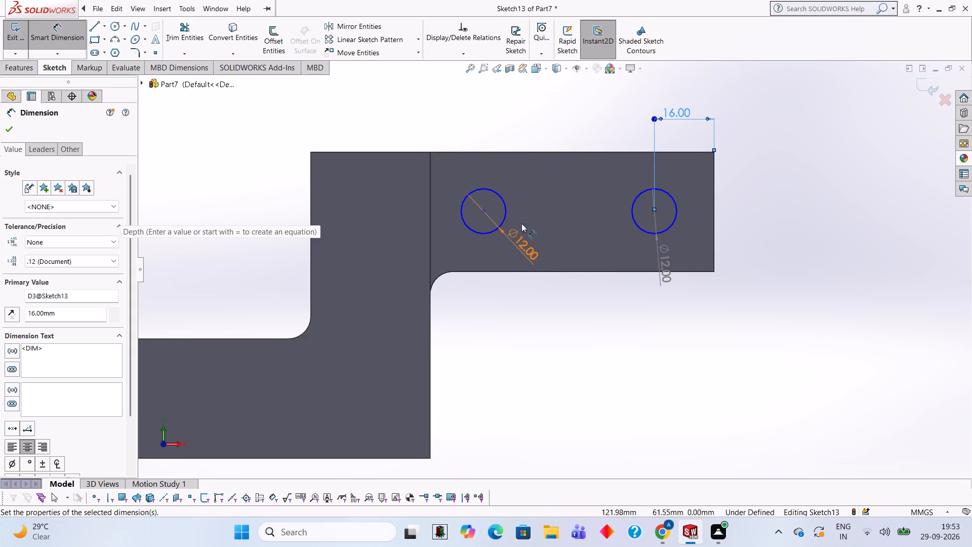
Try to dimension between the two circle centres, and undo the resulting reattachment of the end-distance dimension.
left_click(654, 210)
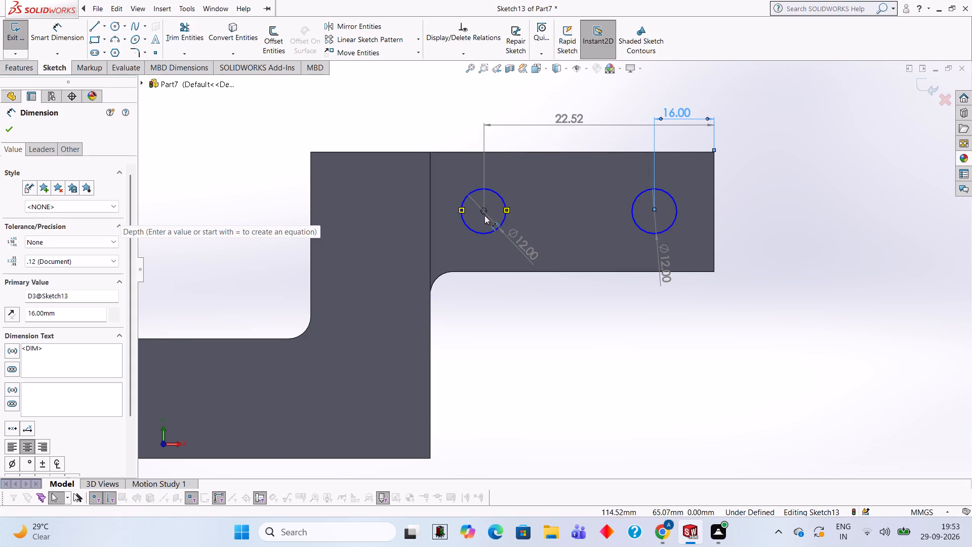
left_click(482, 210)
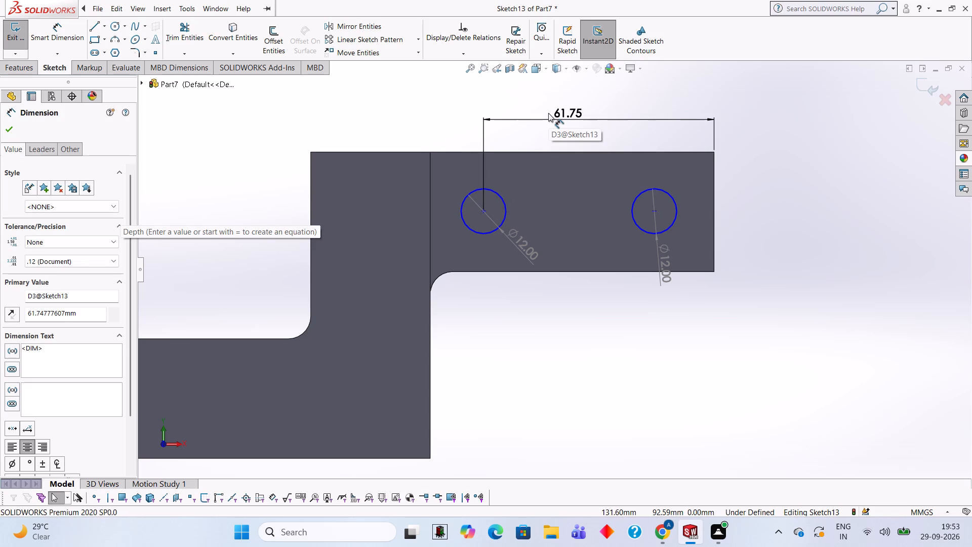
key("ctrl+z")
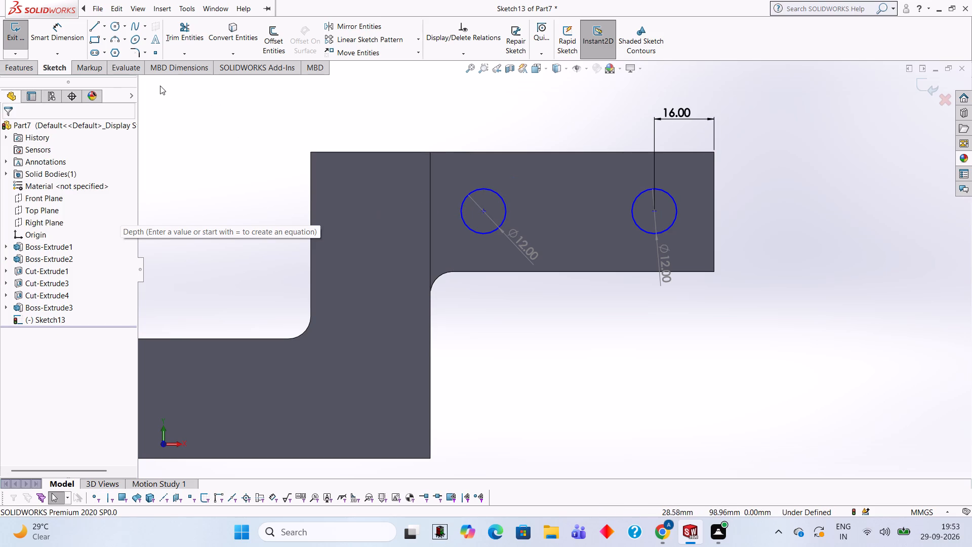
Dimension the horizontal spacing between the two circle centres as 44 mm.
left_click(52, 40)
scroll(668, 215, "down", 2)
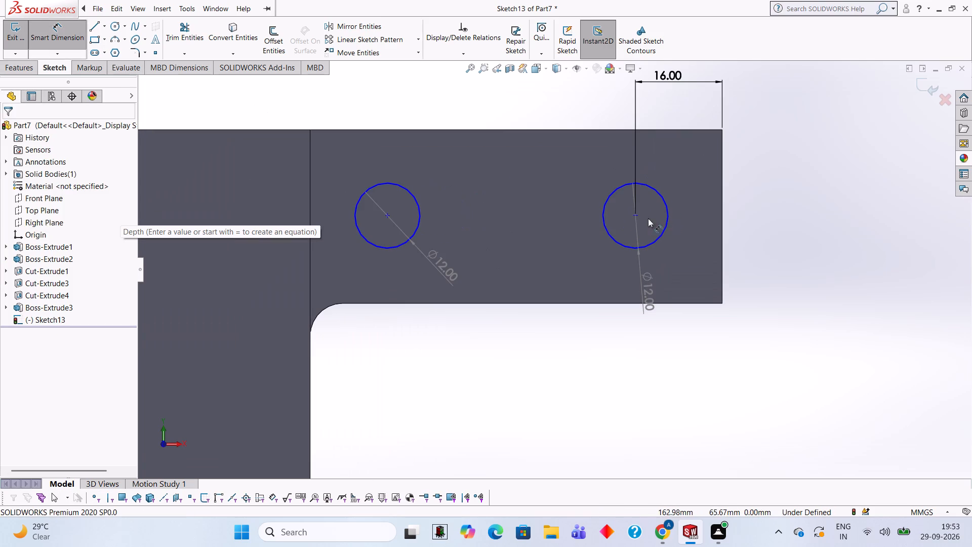
left_click(635, 215)
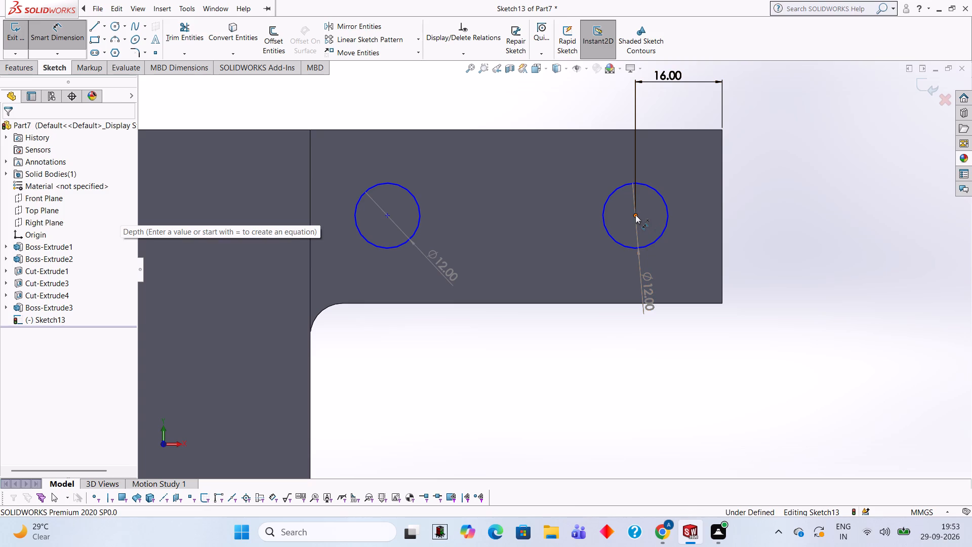
left_click(387, 217)
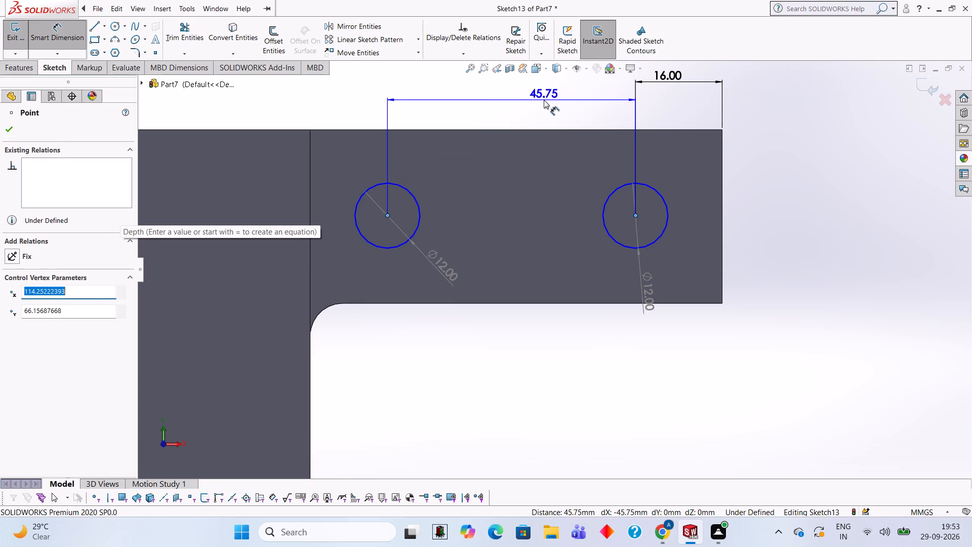
left_click(544, 100)
type("44")
key("Return")
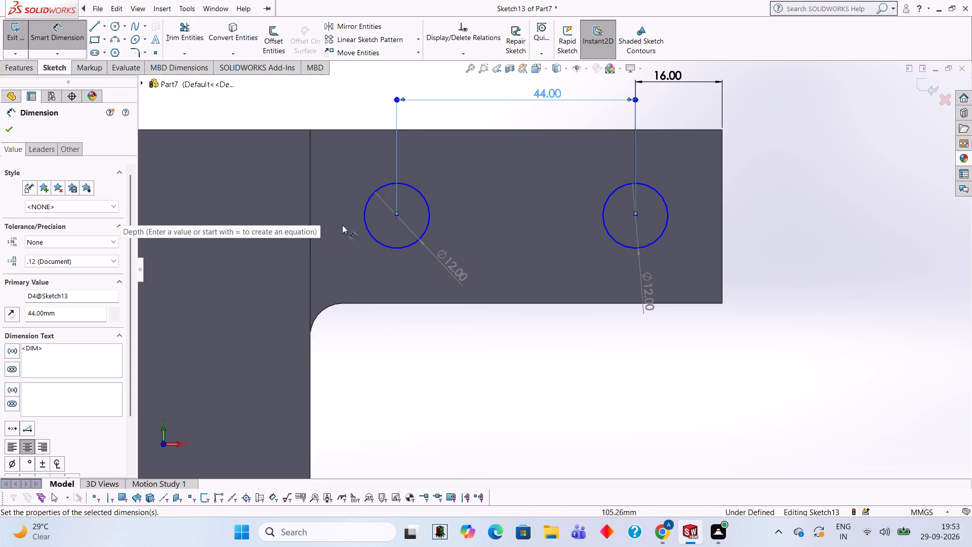
Cut-extrude the two 12 mm circles through the side arm with a blind depth of 13 mm.
scroll(391, 218, "up", 1)
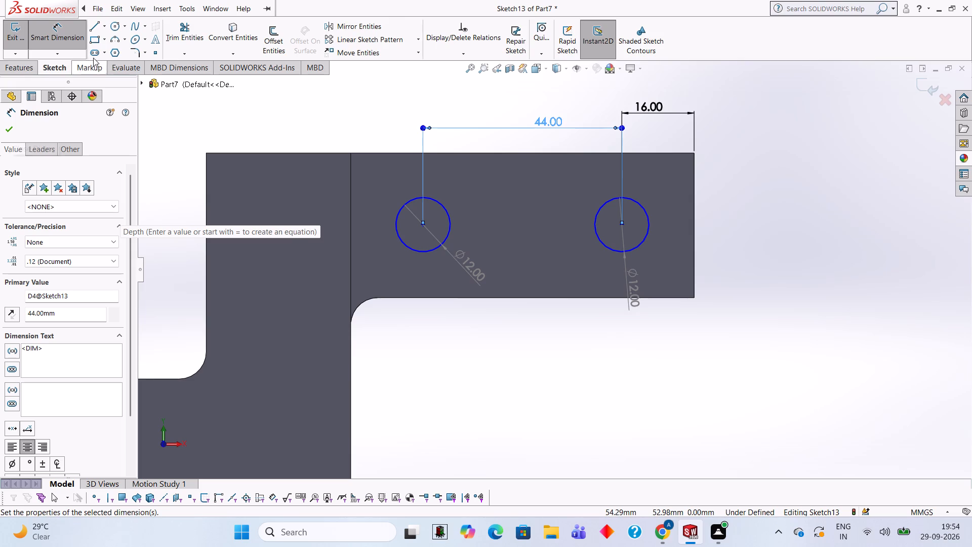
left_click(27, 68)
left_click(180, 36)
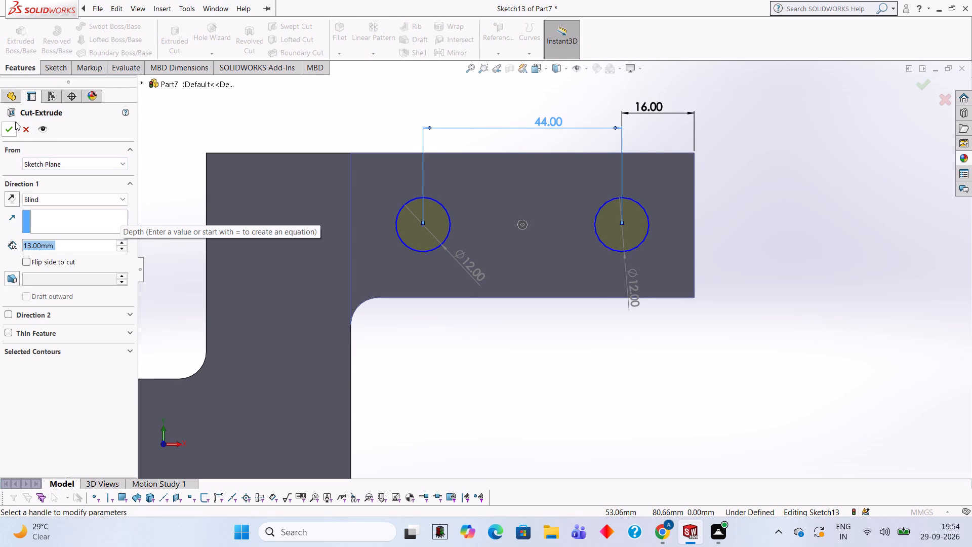
left_click(13, 126)
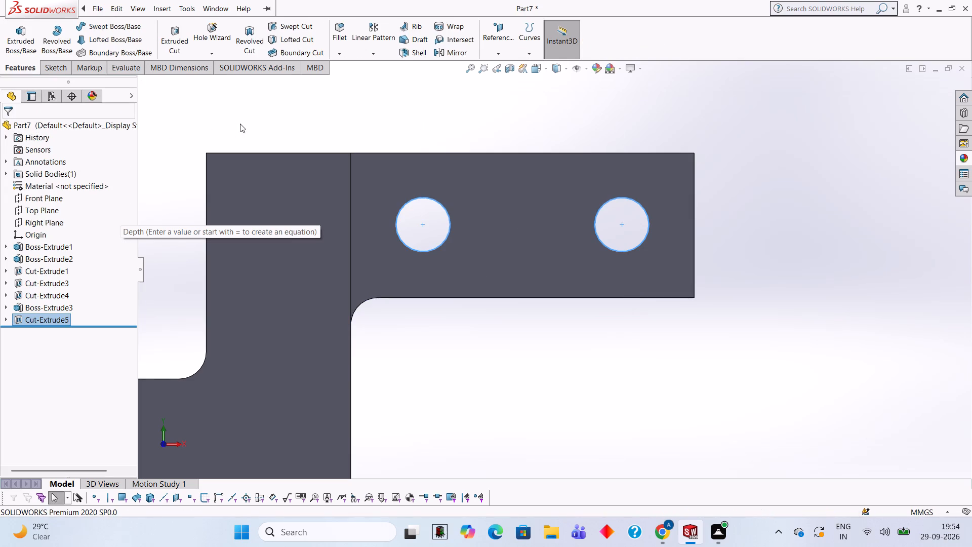
left_click(240, 123)
Examine the whole bracket from several angles, checking the side arm's two holes, the legs and the fillets.
scroll(240, 123, "up", 6)
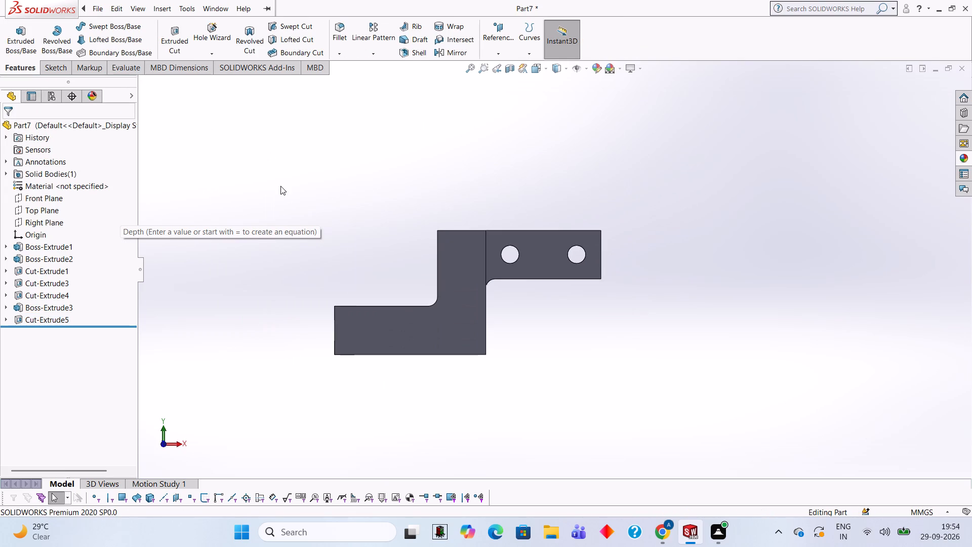
middle_click_drag(498, 348, 466, 232)
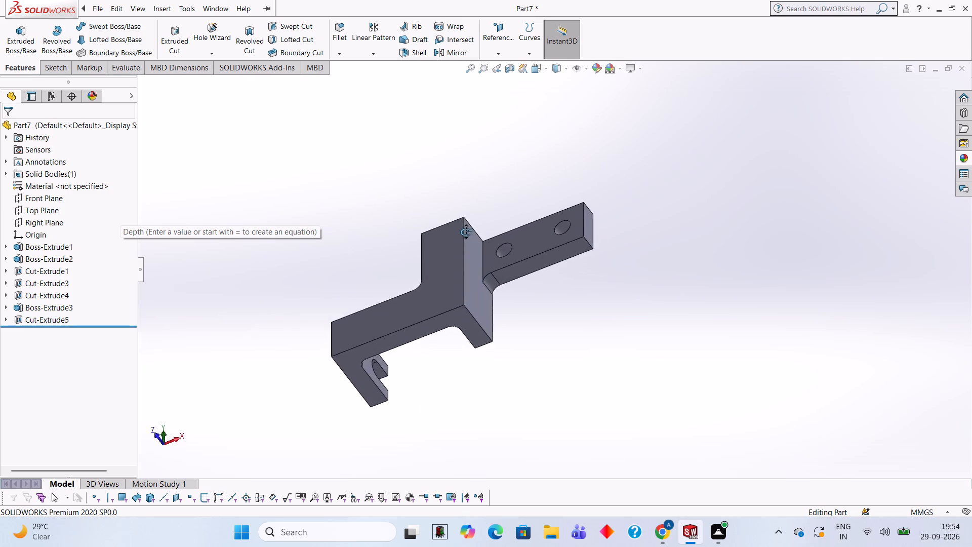
middle_click_drag(466, 232, 493, 223)
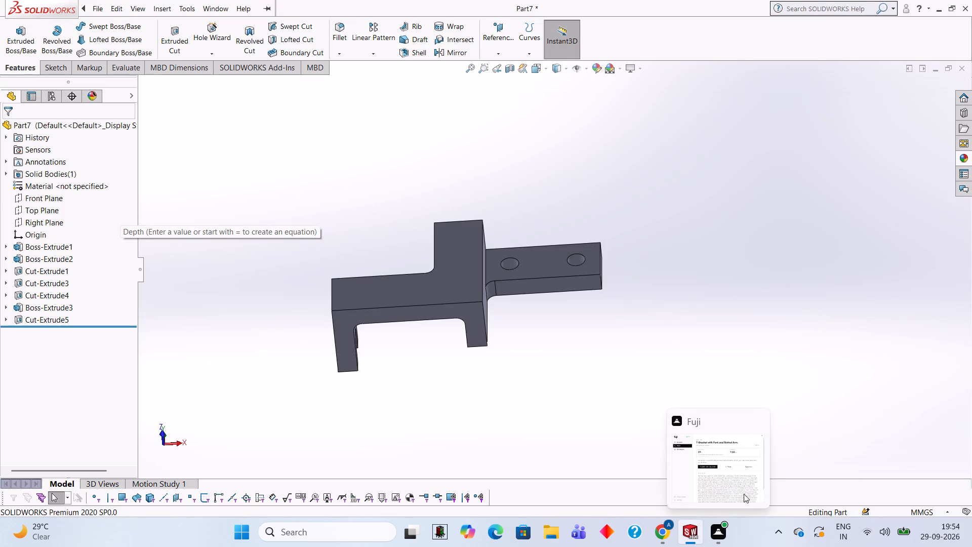
scroll(649, 263, "up", 1)
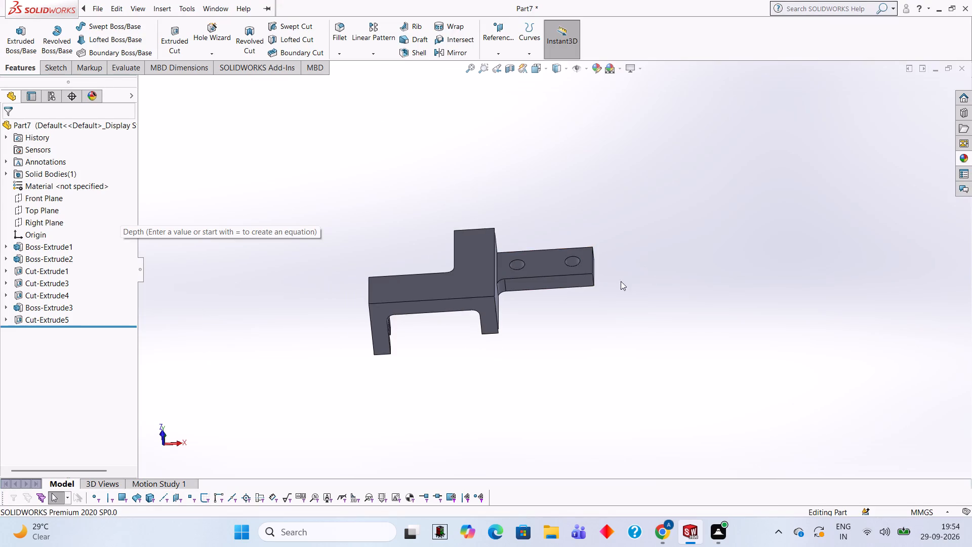
middle_click_drag(589, 312, 603, 321)
scroll(501, 342, "down", 2)
middle_click_drag(612, 177, 585, 167)
scroll(604, 173, "down", 1)
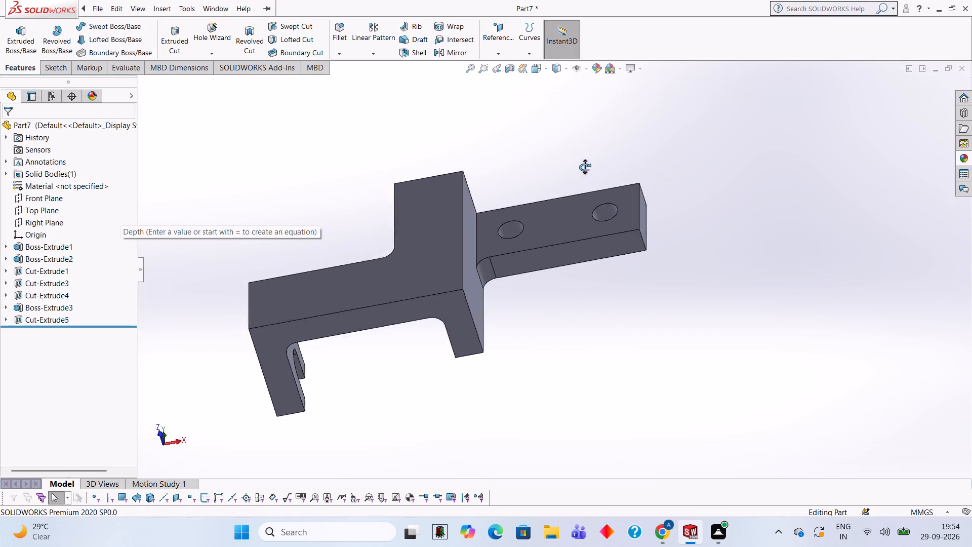
middle_click_drag(585, 167, 579, 191)
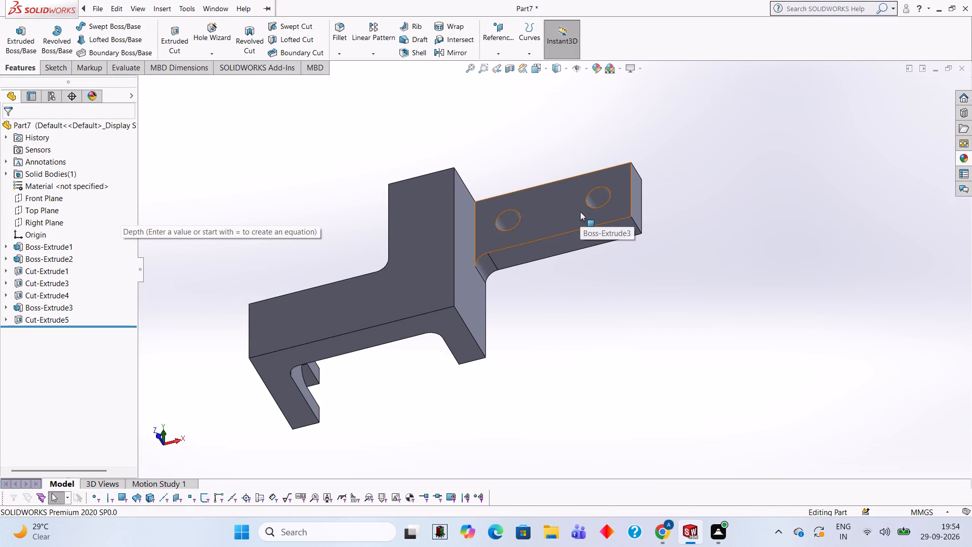
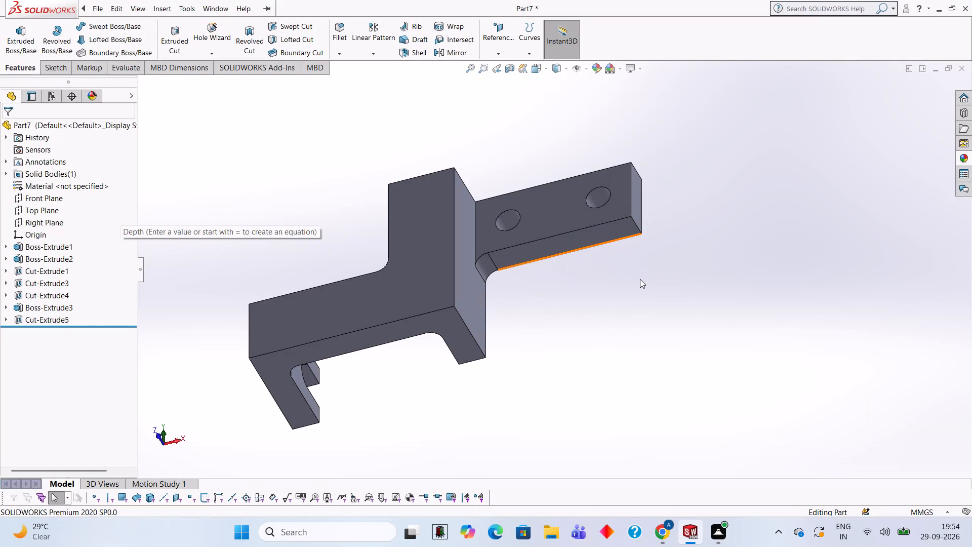
Apply the Green LED appearance to the whole bracket body.
scroll(564, 218, "down", 1)
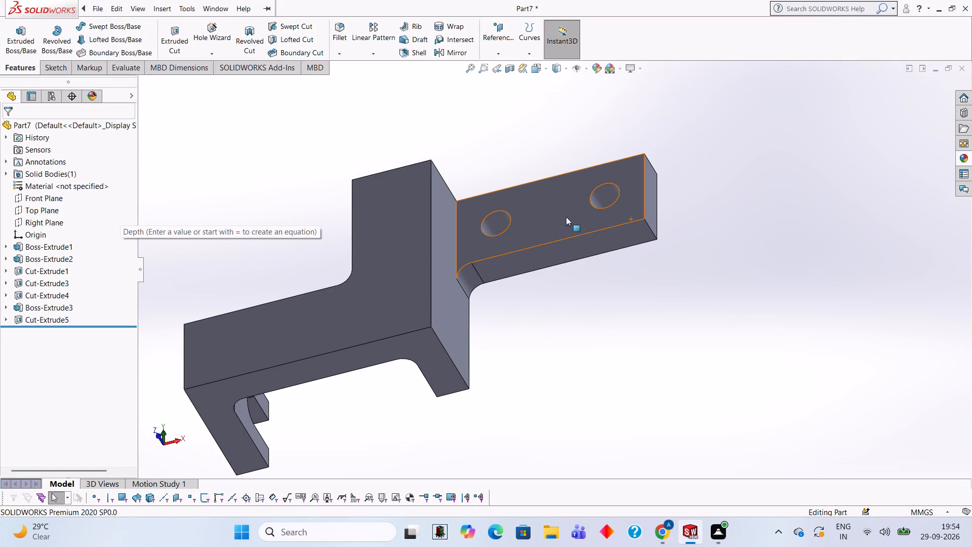
left_click(965, 151)
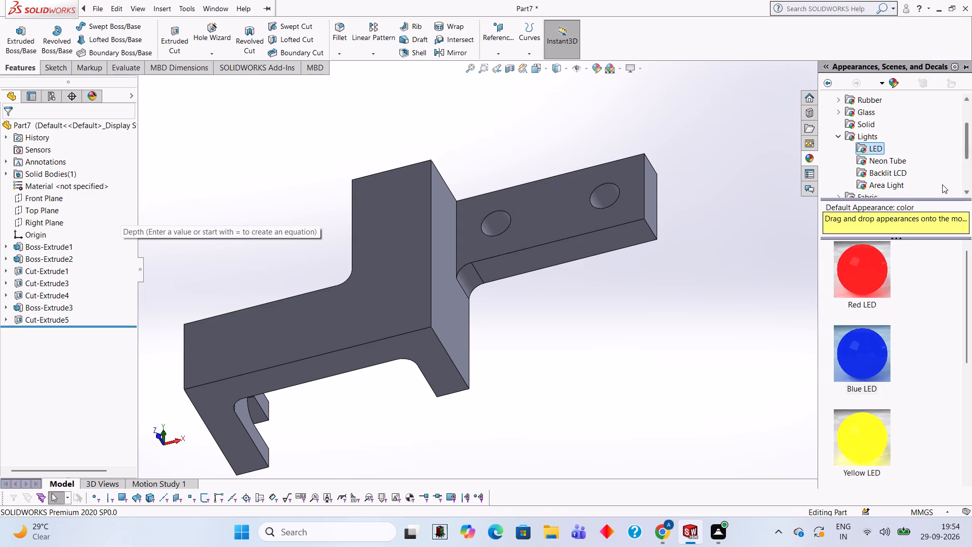
scroll(881, 321, "down", 3)
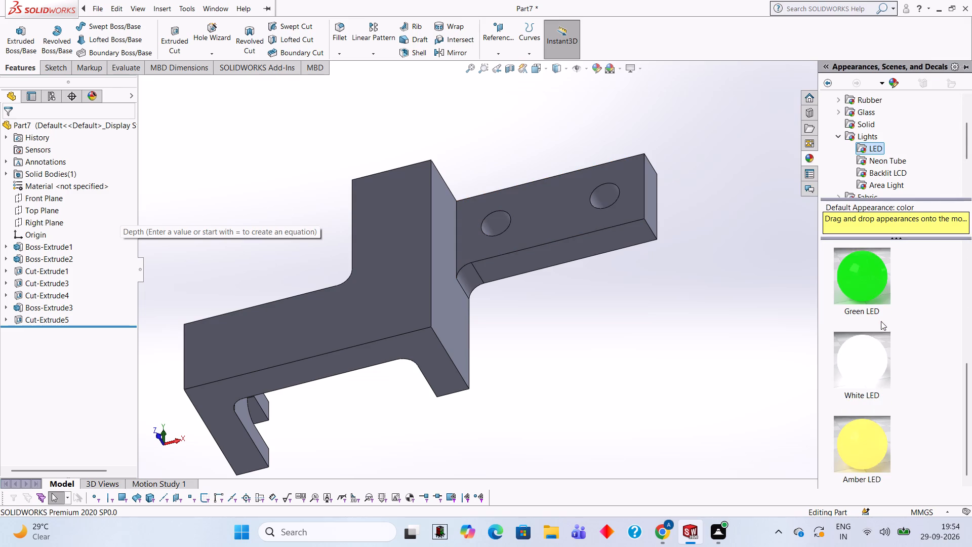
left_click_drag(872, 286, 455, 254)
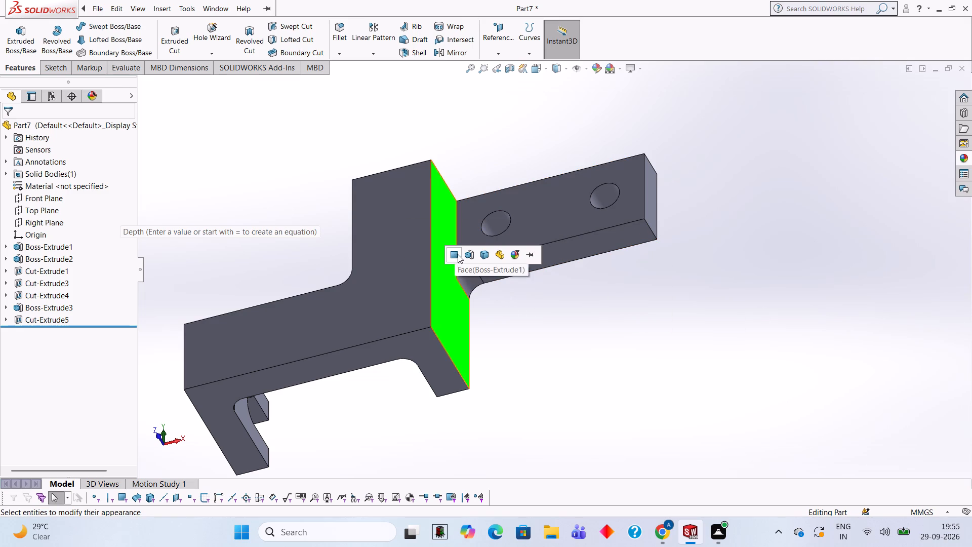
left_click(484, 258)
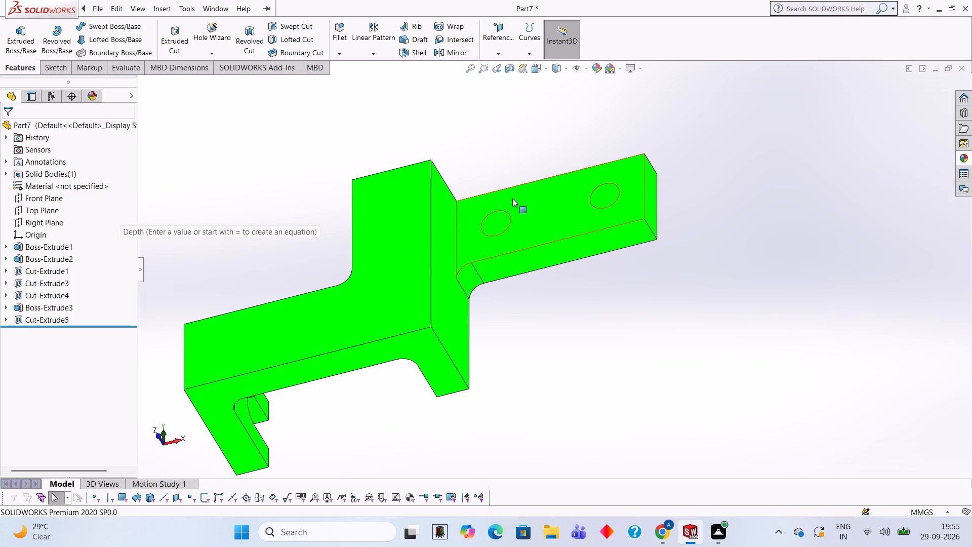
Apply the Blue LED appearance to the cut feature of the side arm's two holes.
middle_click_drag(507, 163, 520, 214)
scroll(507, 163, "down", 1)
scroll(518, 214, "down", 3)
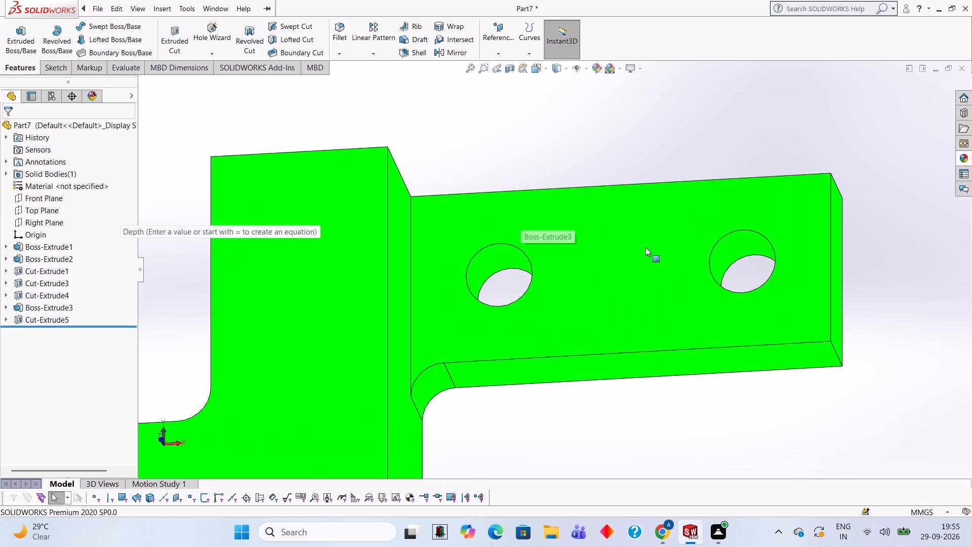
left_click(960, 157)
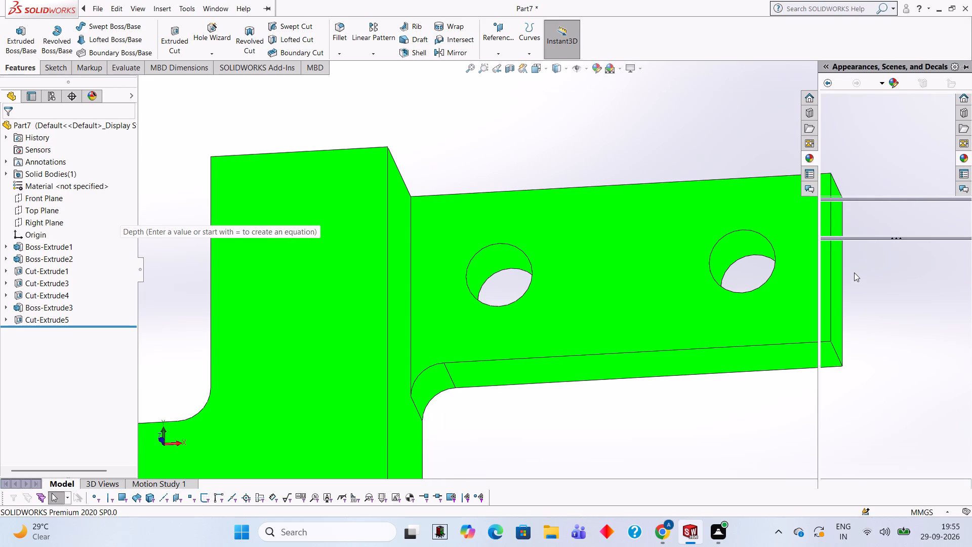
scroll(855, 272, "up", 1)
left_click_drag(867, 248, 490, 275)
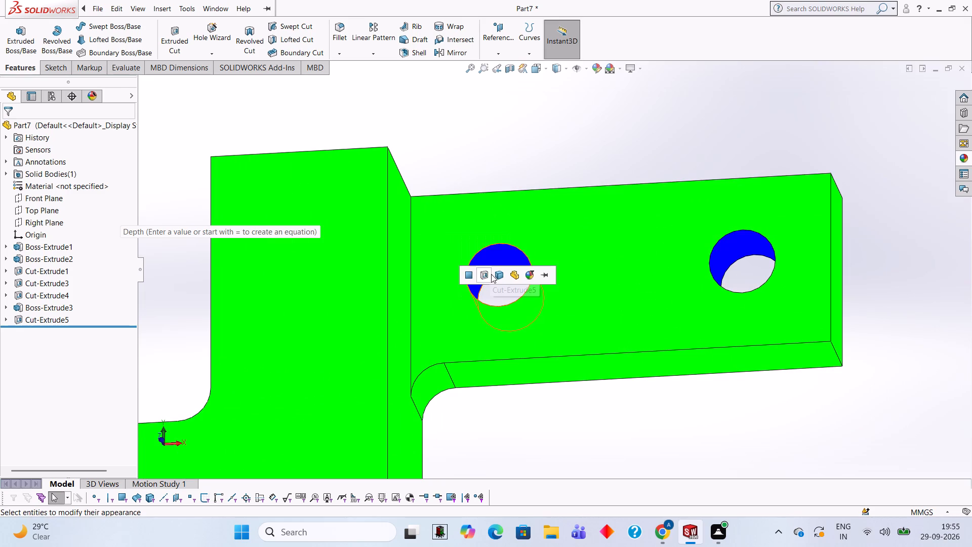
left_click(491, 274)
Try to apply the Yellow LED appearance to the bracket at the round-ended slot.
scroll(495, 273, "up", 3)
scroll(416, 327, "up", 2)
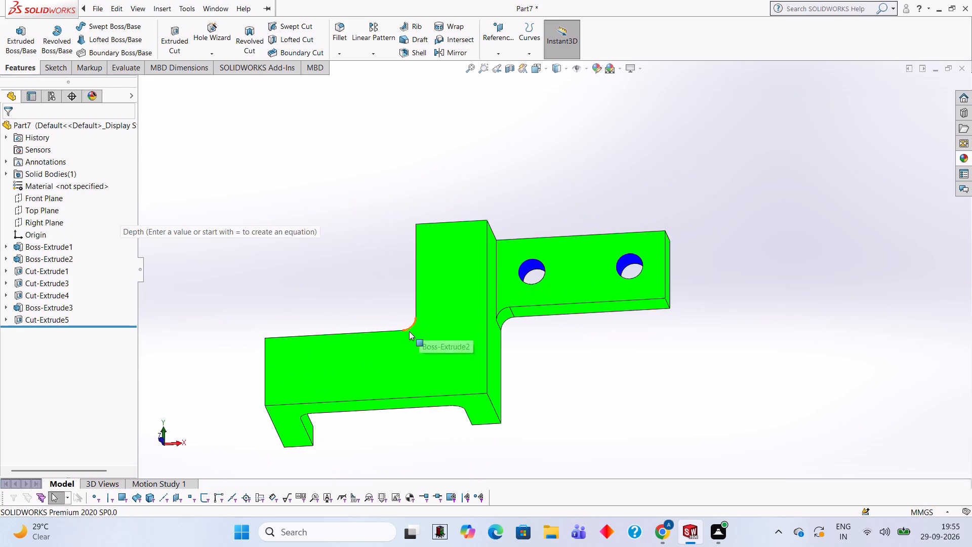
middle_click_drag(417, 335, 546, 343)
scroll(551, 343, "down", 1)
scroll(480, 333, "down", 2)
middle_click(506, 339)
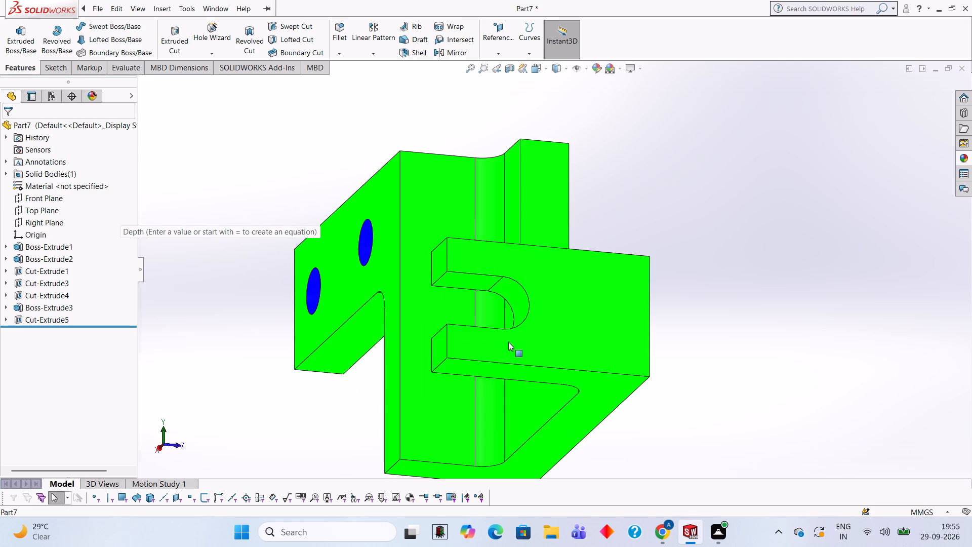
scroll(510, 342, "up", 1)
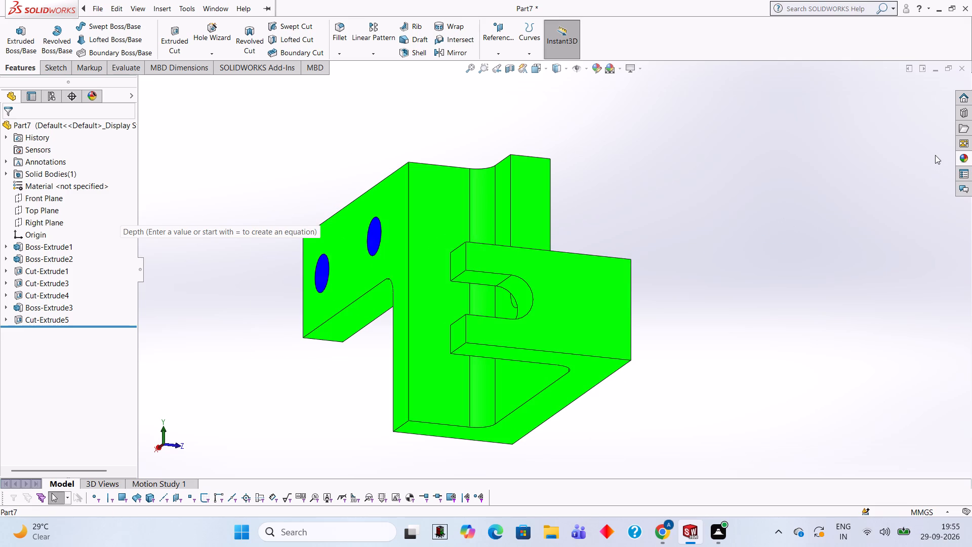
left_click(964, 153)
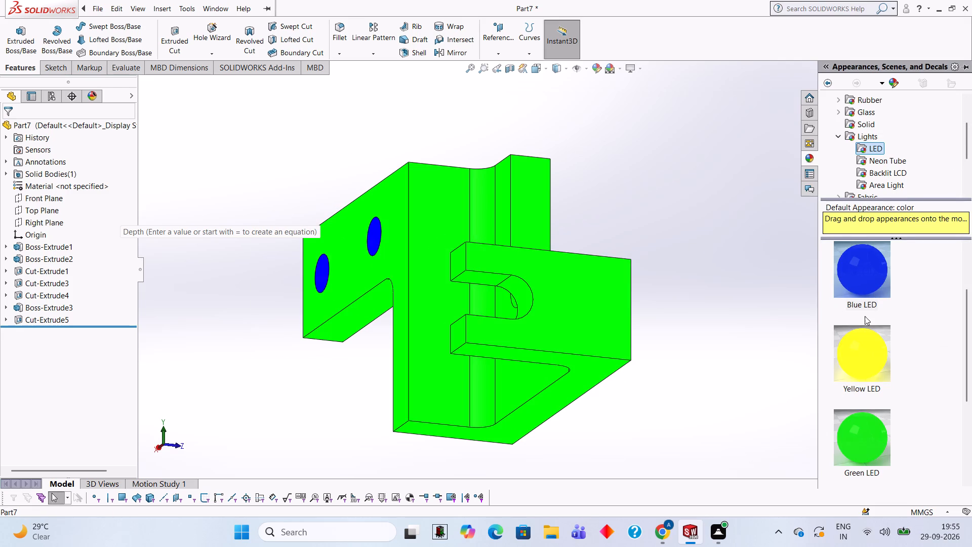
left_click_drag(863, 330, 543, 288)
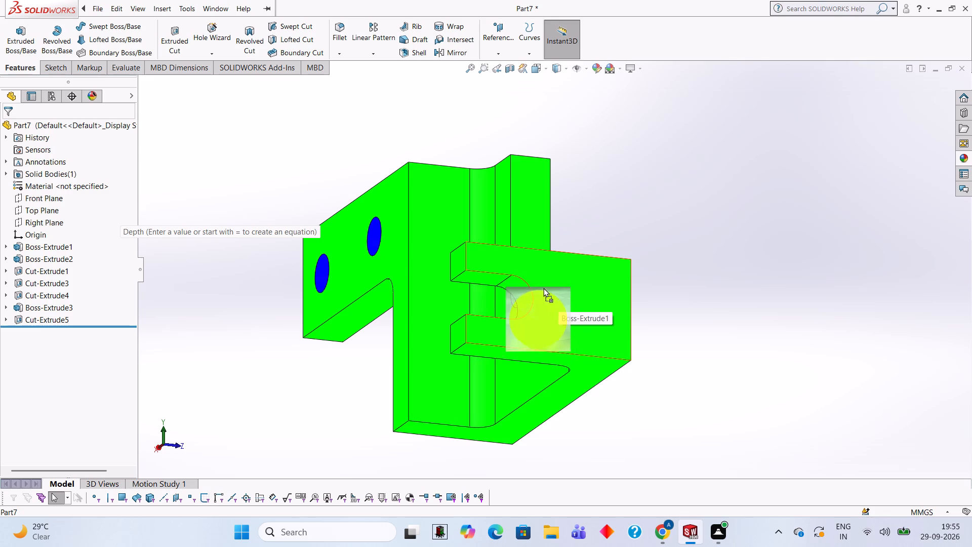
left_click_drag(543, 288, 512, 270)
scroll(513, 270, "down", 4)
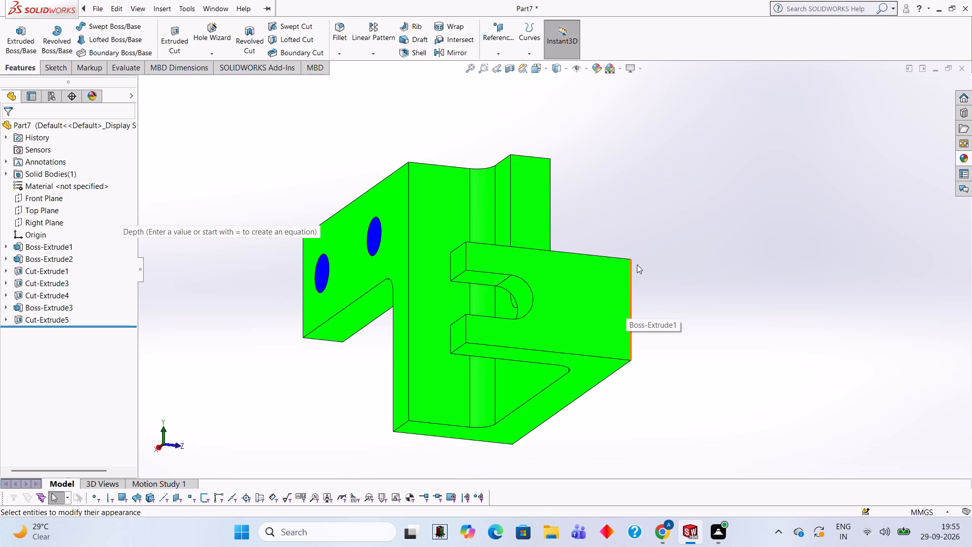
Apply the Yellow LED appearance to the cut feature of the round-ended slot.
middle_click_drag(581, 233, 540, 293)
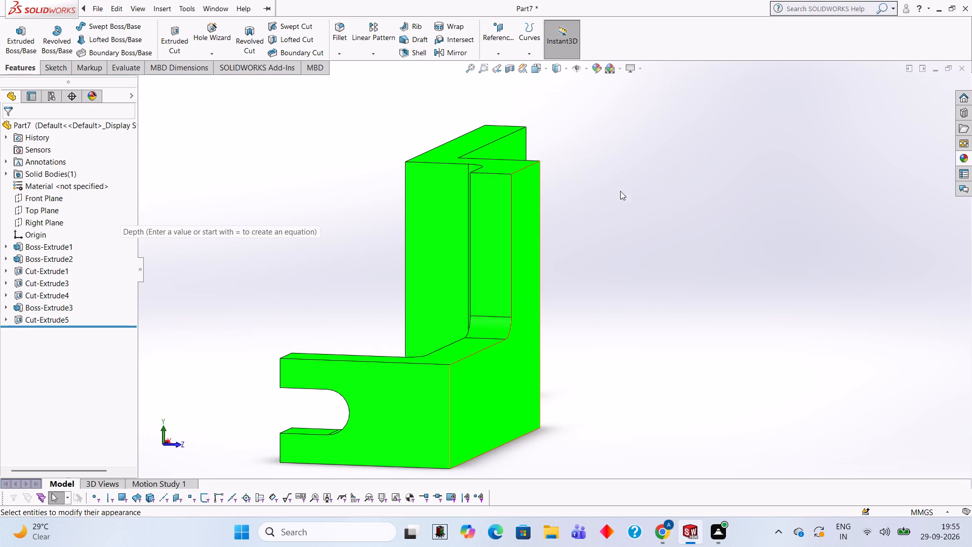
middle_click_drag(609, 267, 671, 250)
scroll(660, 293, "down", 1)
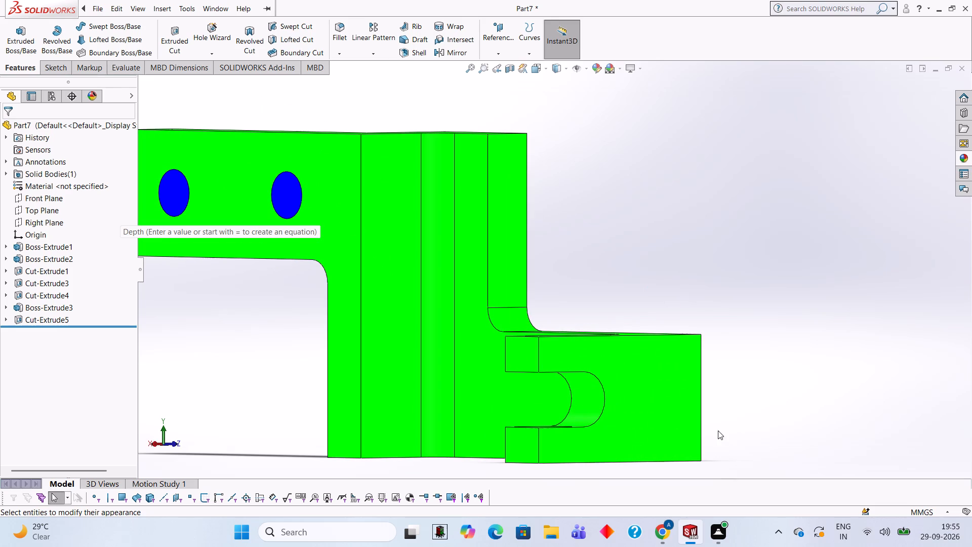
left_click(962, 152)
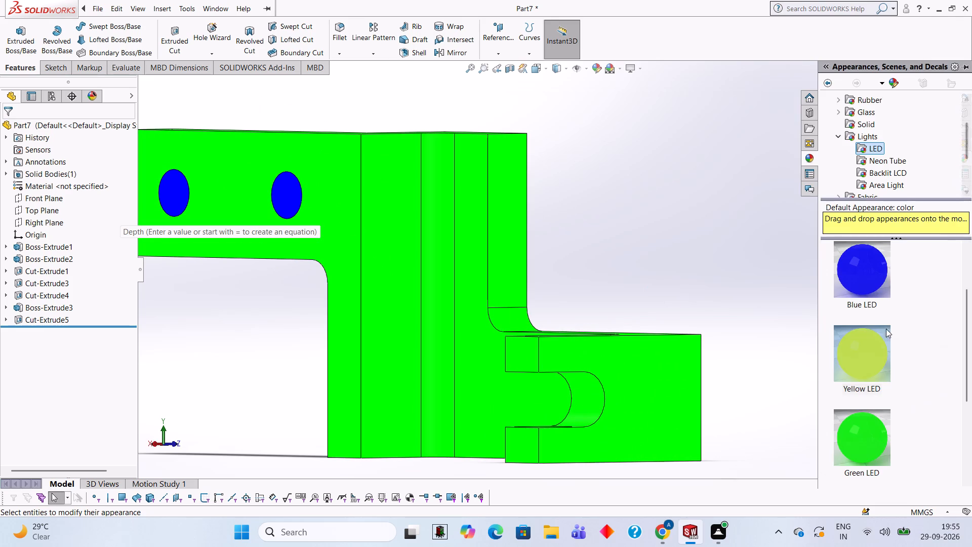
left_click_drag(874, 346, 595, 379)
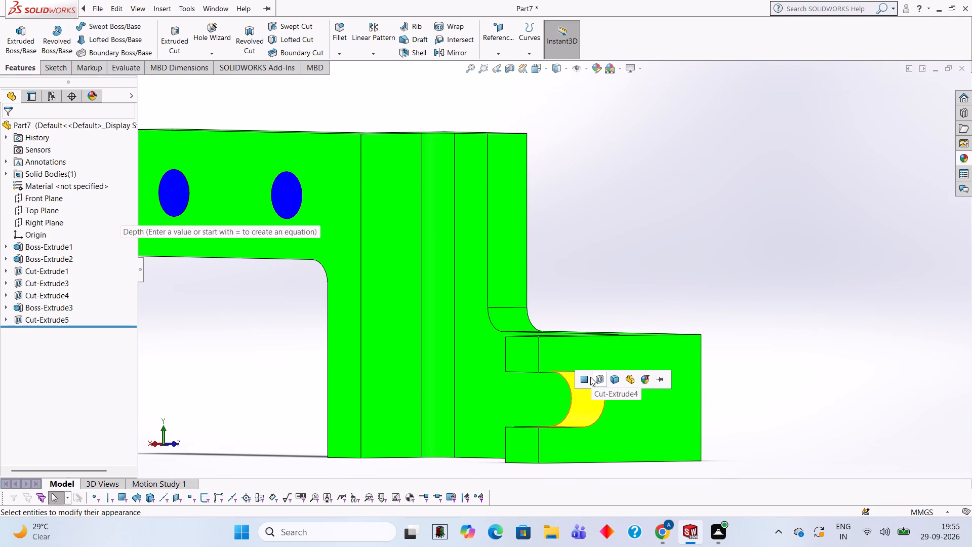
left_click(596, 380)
Apply the Yellow LED appearance to the bracket's main extrusion, Boss-Extrude1, from its large front face.
scroll(633, 364, "up", 2)
middle_click_drag(676, 324, 677, 282)
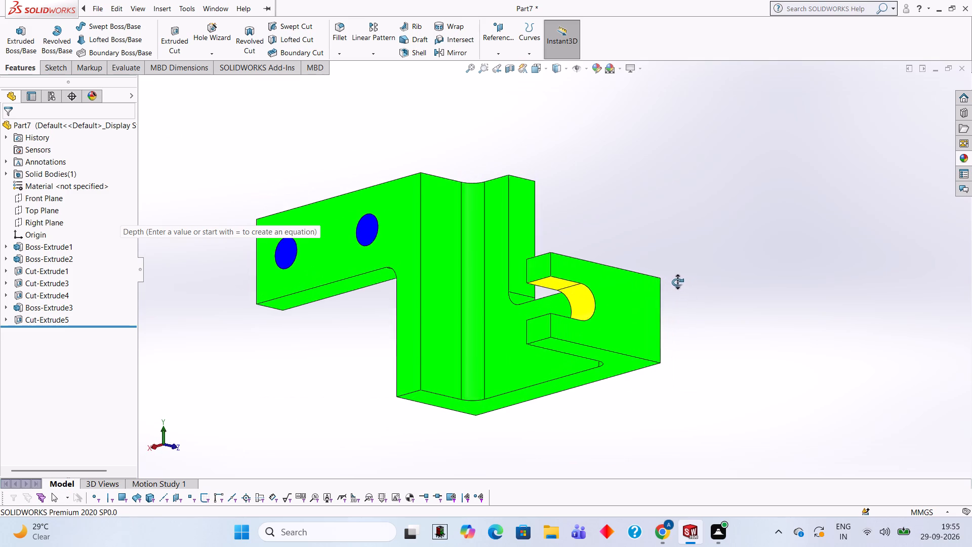
middle_click_drag(677, 282, 595, 317)
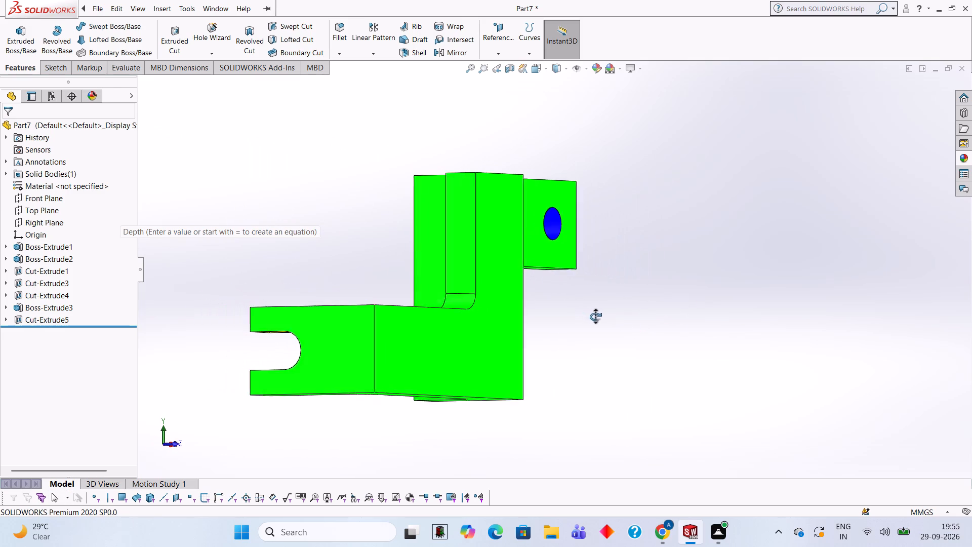
middle_click_drag(595, 317, 604, 322)
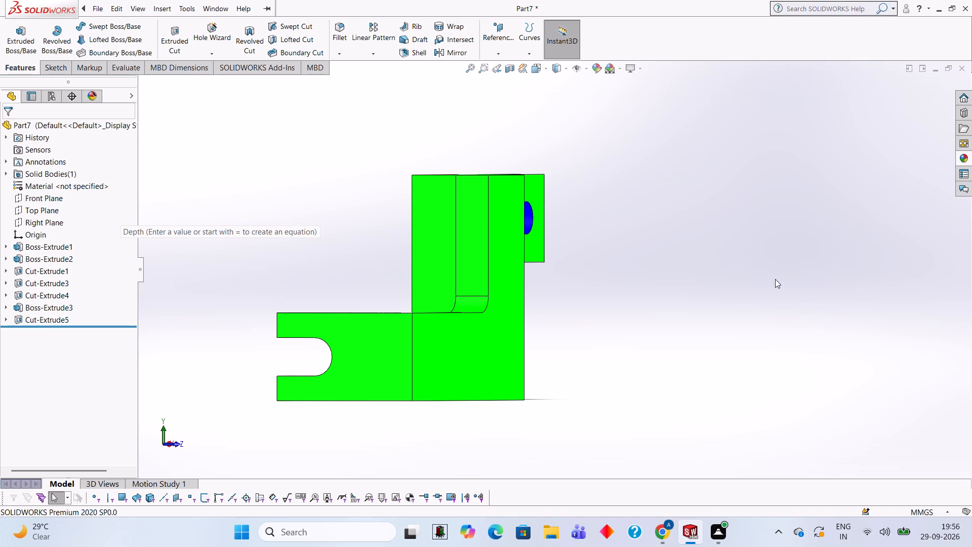
middle_click_drag(659, 233, 639, 224)
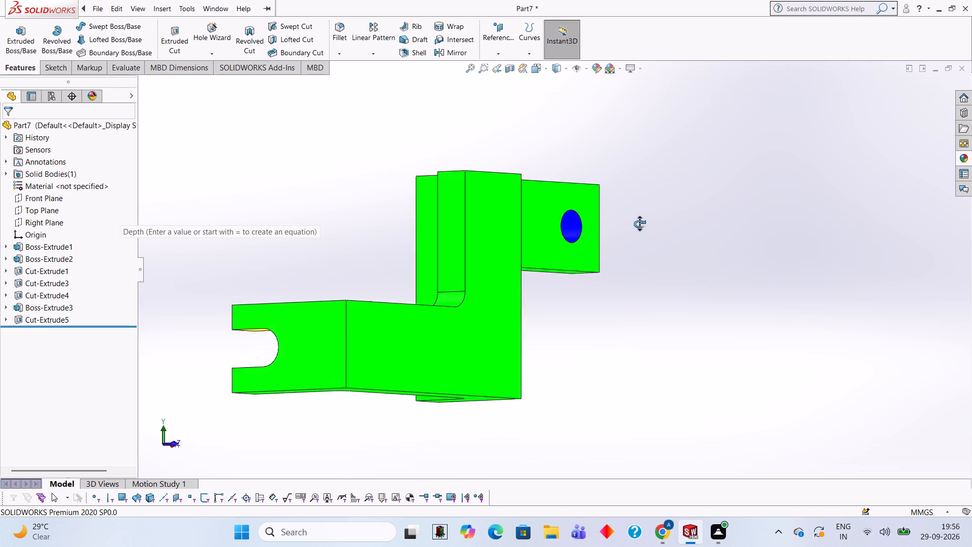
middle_click_drag(639, 224, 588, 200)
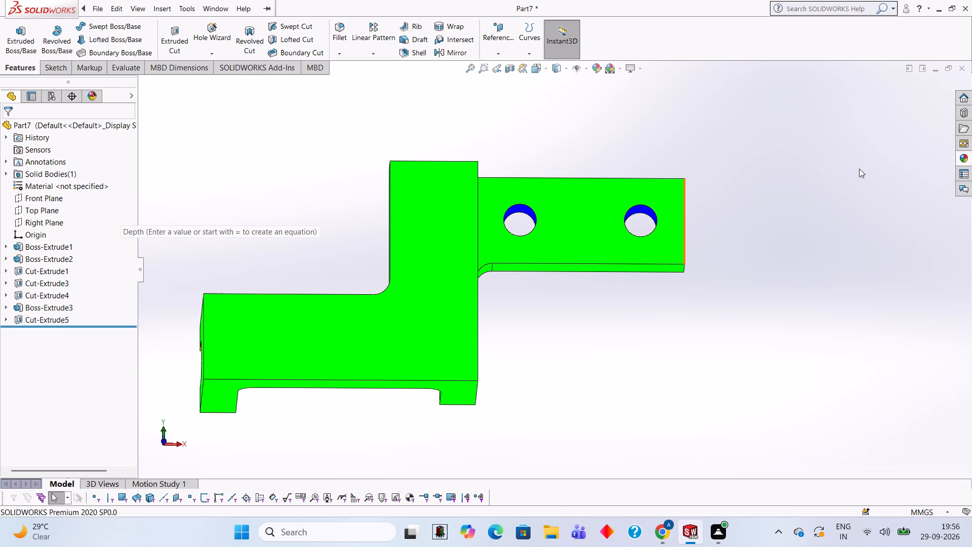
left_click(961, 157)
scroll(906, 284, "down", 1)
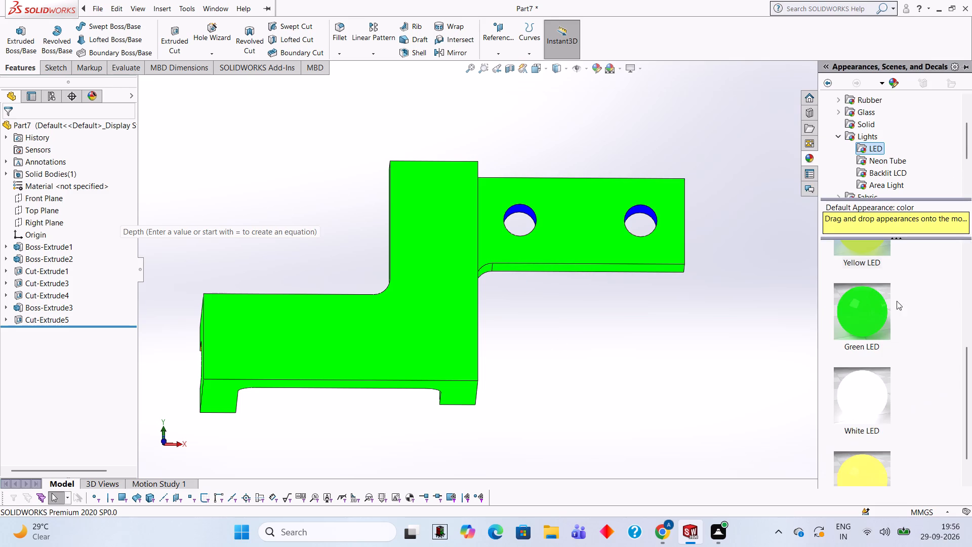
scroll(861, 303, "up", 1)
left_click_drag(868, 344, 472, 257)
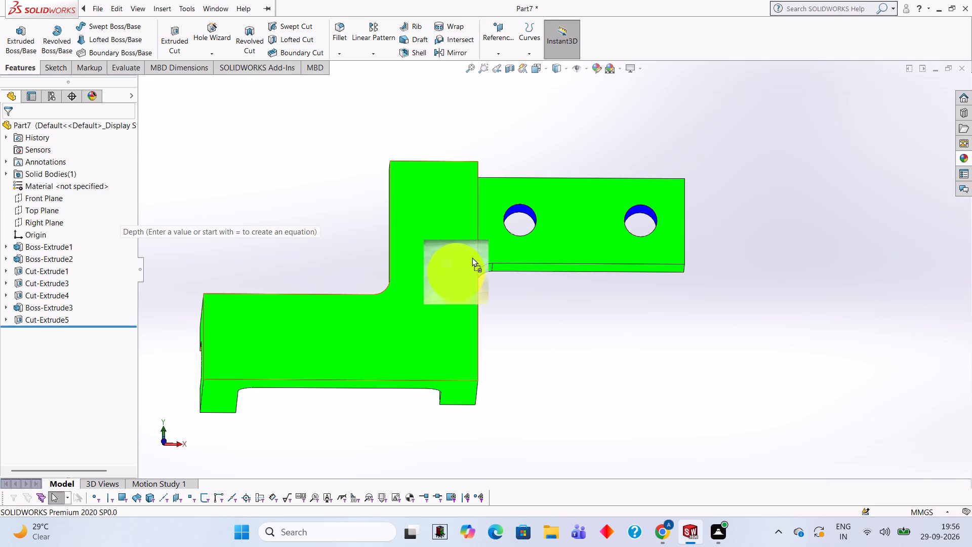
left_click_drag(472, 257, 449, 247)
left_click(449, 247)
Apply the Red LED appearance to the cut feature of the round-ended slot.
middle_click_drag(468, 266, 530, 321)
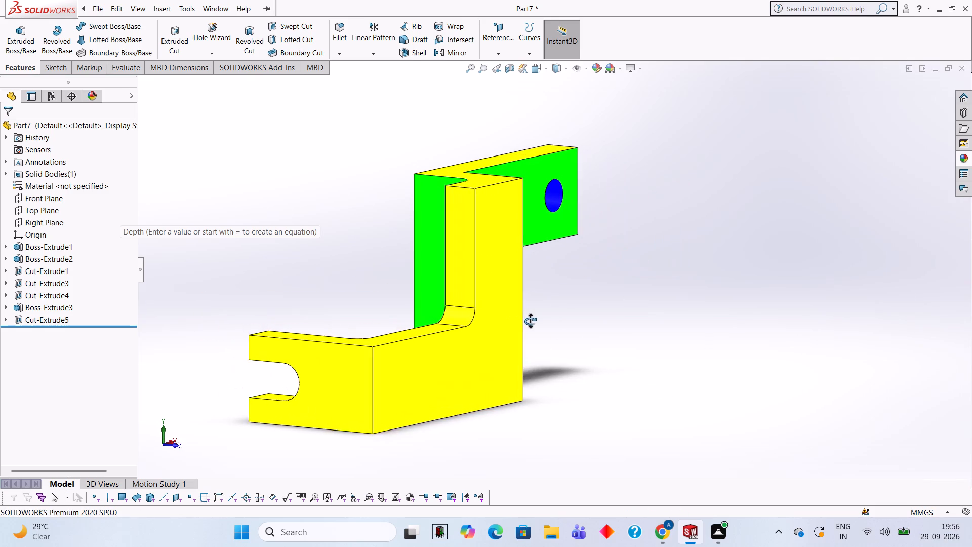
middle_click_drag(530, 321, 681, 265)
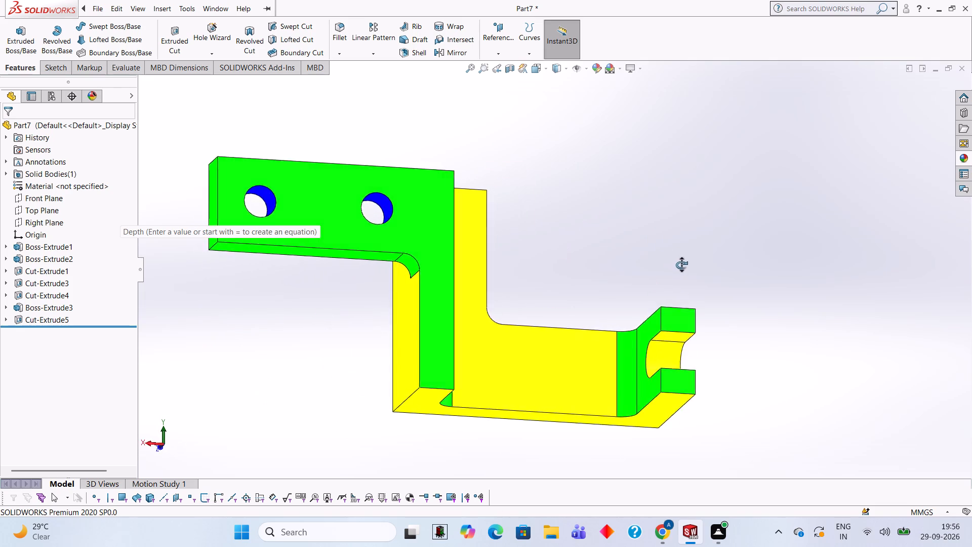
middle_click_drag(681, 265, 633, 302)
scroll(633, 306, "down", 1)
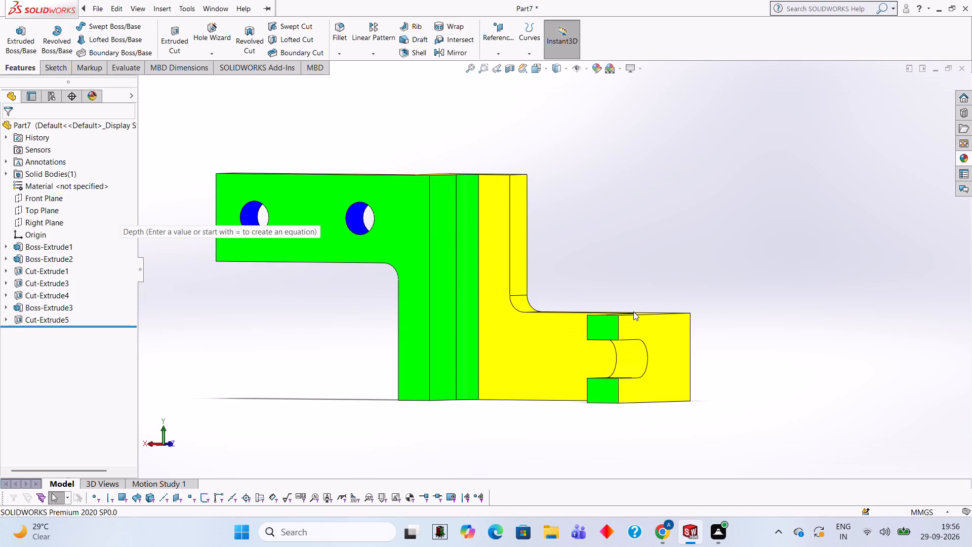
left_click(958, 155)
scroll(889, 269, "down", 1)
scroll(874, 281, "up", 3)
left_click_drag(874, 281, 634, 380)
scroll(634, 380, "up", 1)
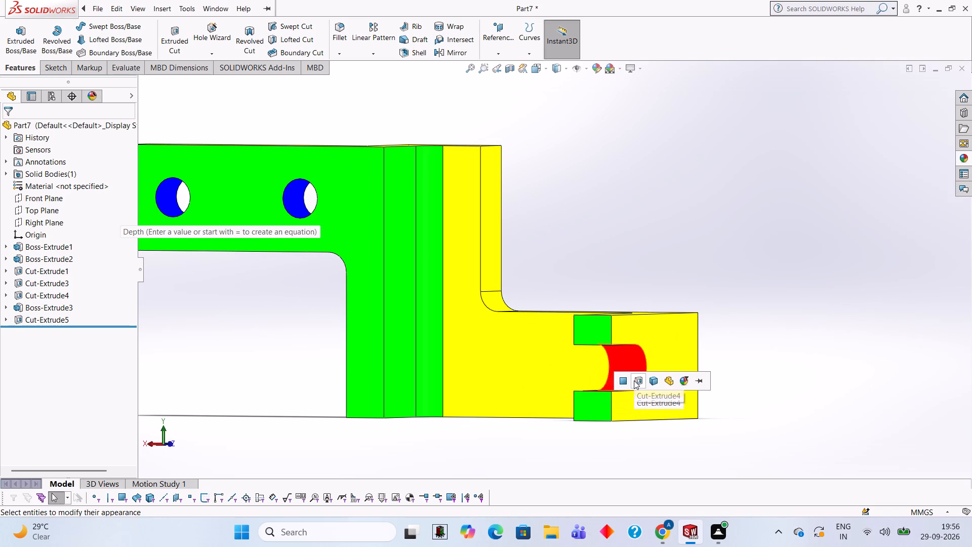
left_click(634, 380)
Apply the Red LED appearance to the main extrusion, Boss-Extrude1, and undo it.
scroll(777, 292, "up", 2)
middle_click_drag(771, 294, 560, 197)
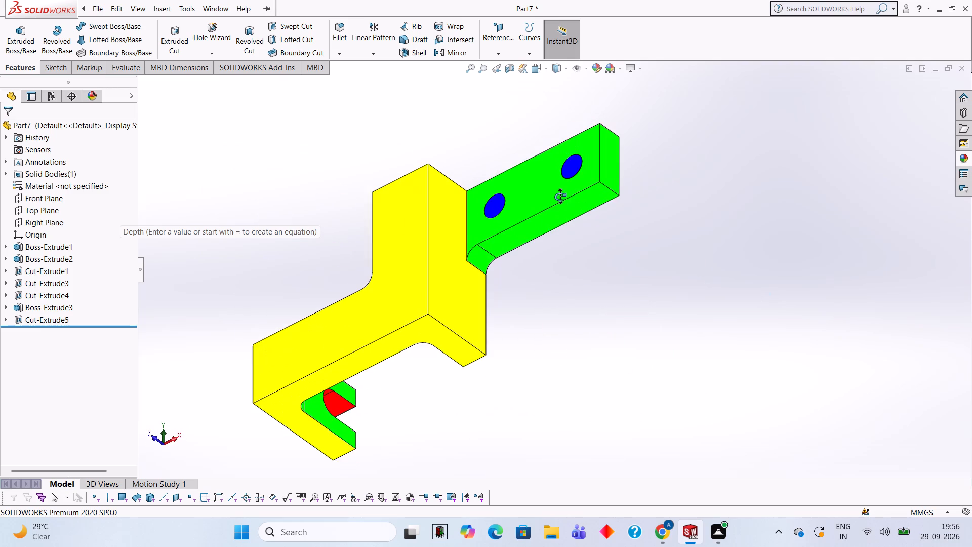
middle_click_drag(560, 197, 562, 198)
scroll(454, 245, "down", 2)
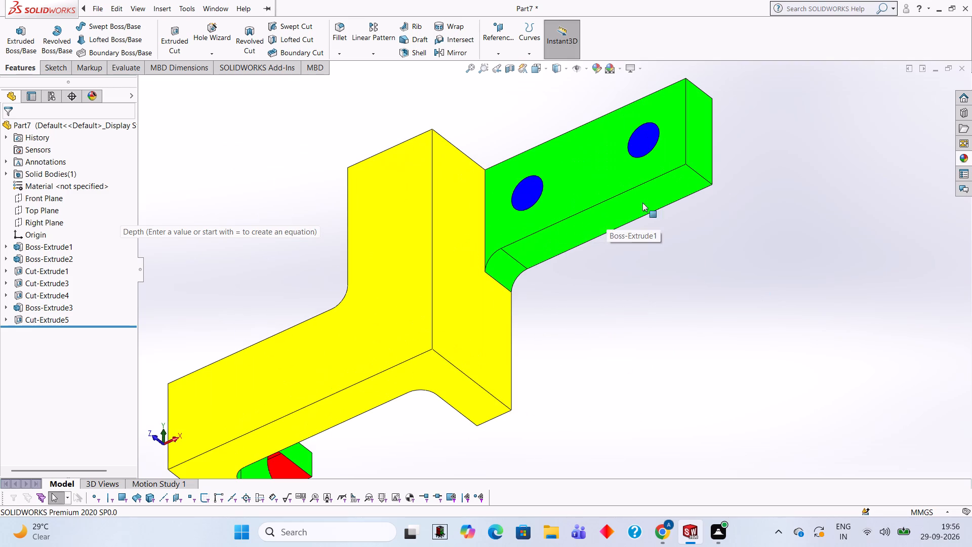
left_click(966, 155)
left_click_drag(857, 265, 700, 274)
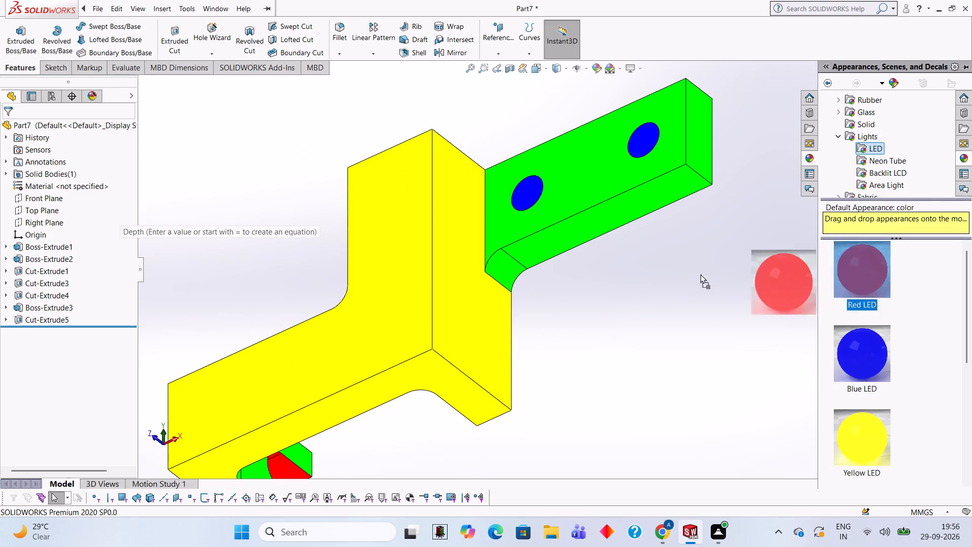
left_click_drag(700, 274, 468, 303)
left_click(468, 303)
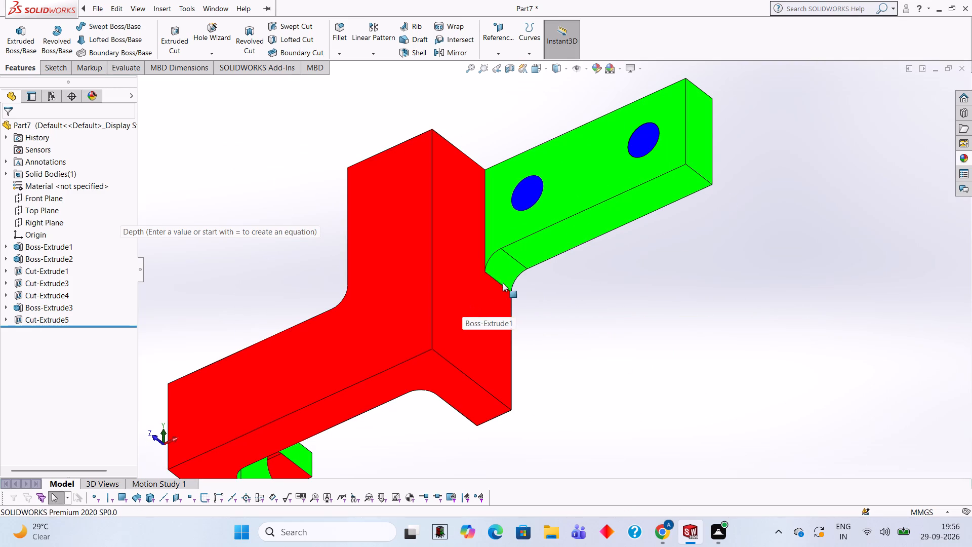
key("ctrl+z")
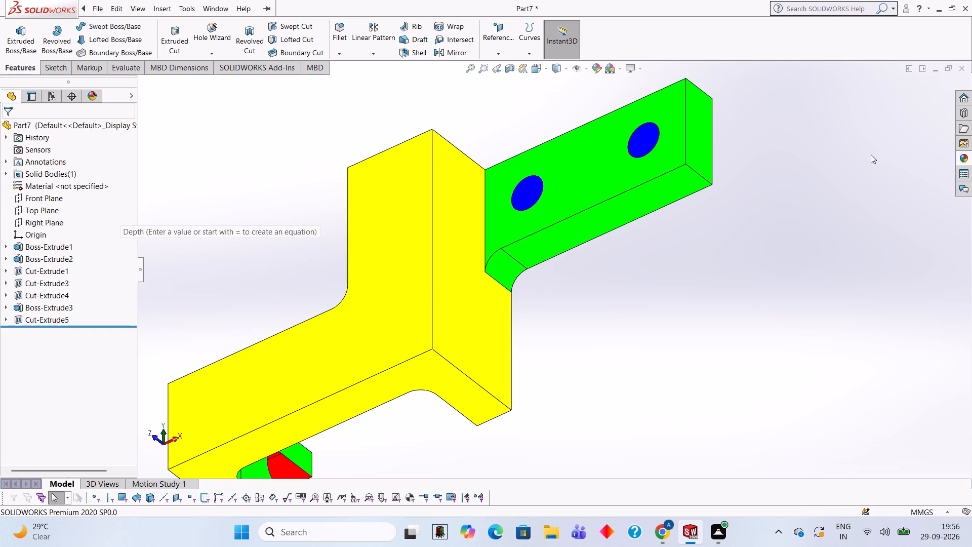
Apply the Red LED appearance to only the main extrusion's flat end face beside the two-hole arm.
left_click(961, 154)
left_click_drag(883, 265, 502, 308)
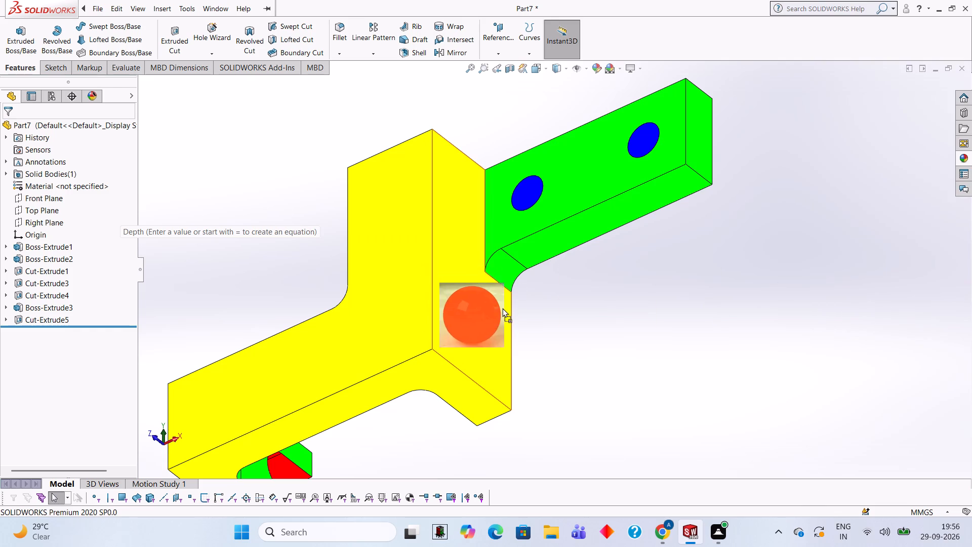
left_click_drag(502, 308, 504, 311)
left_click(497, 312)
Save the part in the Documents folder as a SOLIDWORKS part named GGGGGG.
scroll(611, 273, "up", 3)
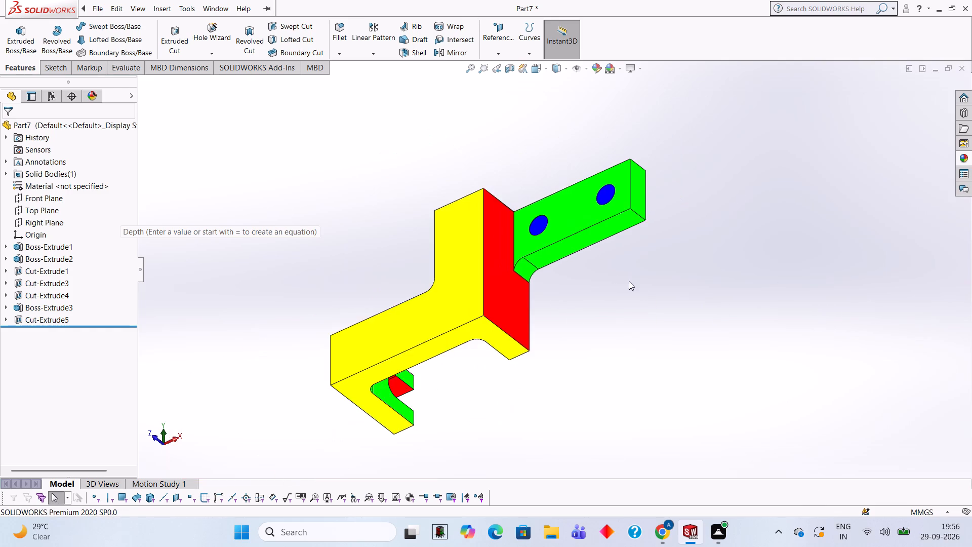
middle_click_drag(645, 290, 653, 295)
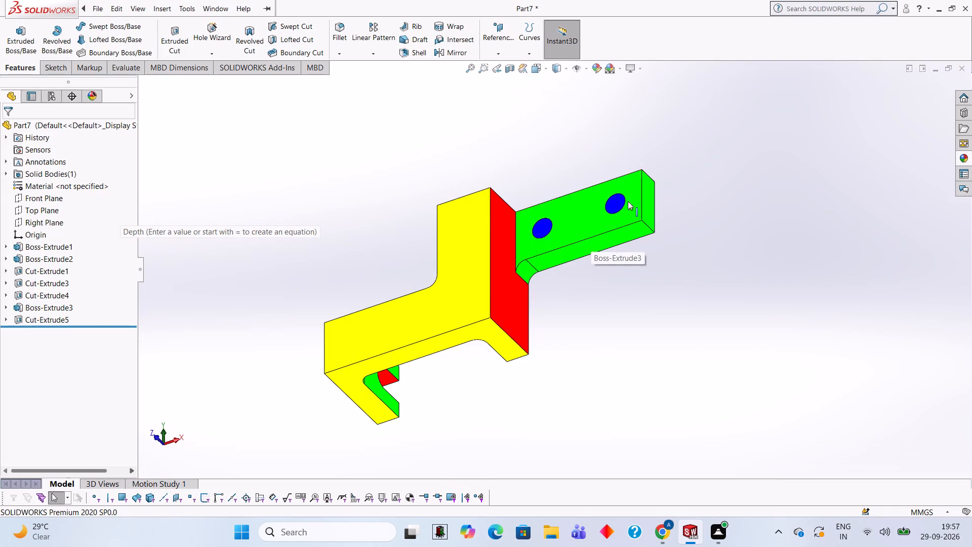
scroll(736, 213, "up", 1)
middle_click_drag(733, 212, 761, 185)
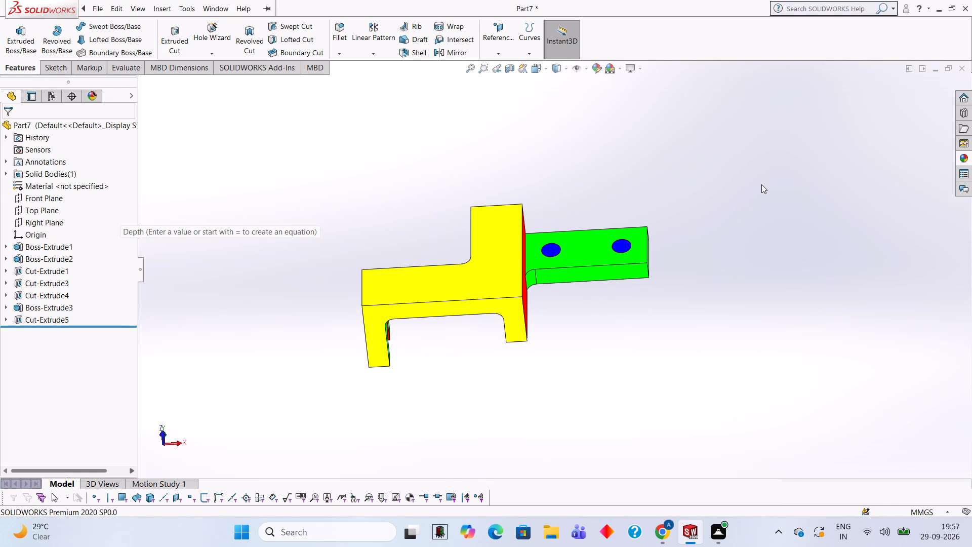
key("ctrl+s")
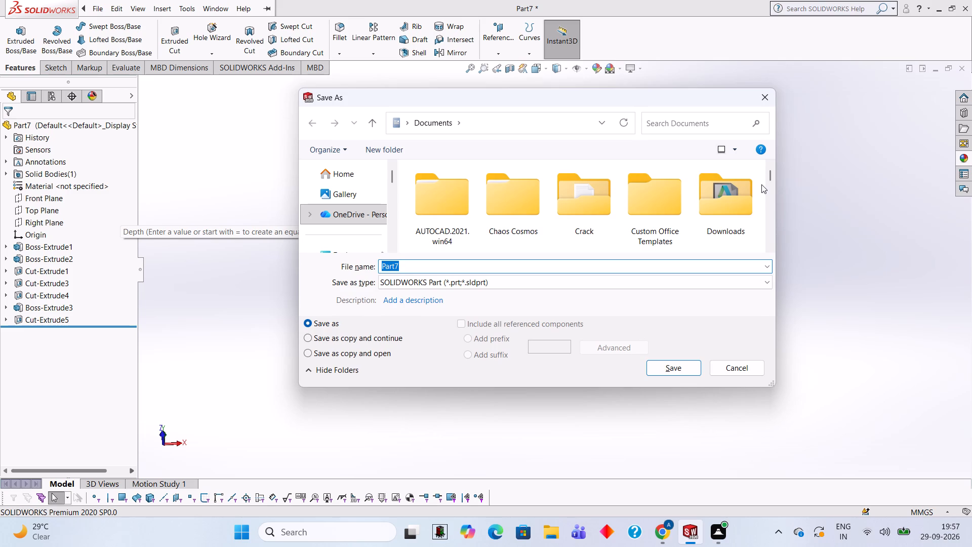
type("GGGGGG")
key("Return")
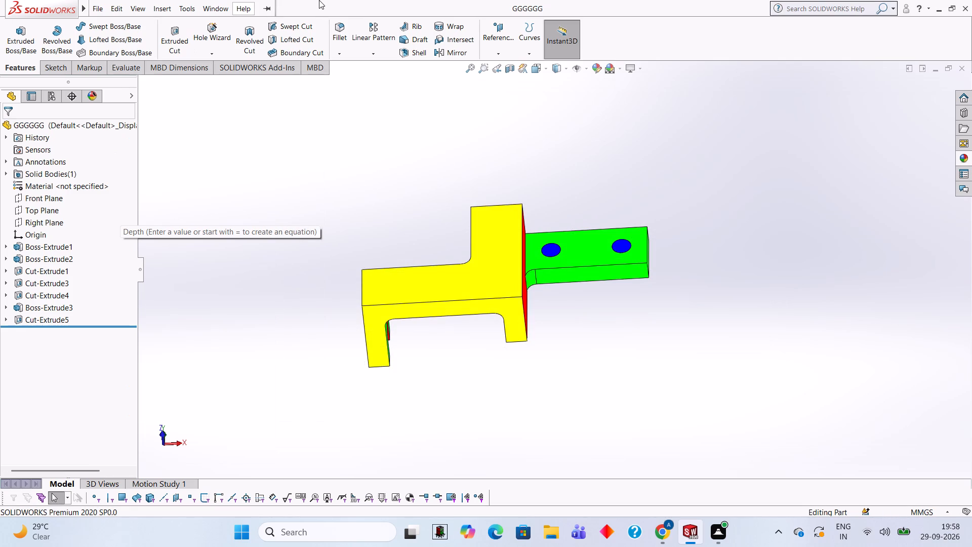
Save a copy of the part in Documents as an Adobe PDF named GGGGGG.
left_click(174, 7)
left_click(181, 32)
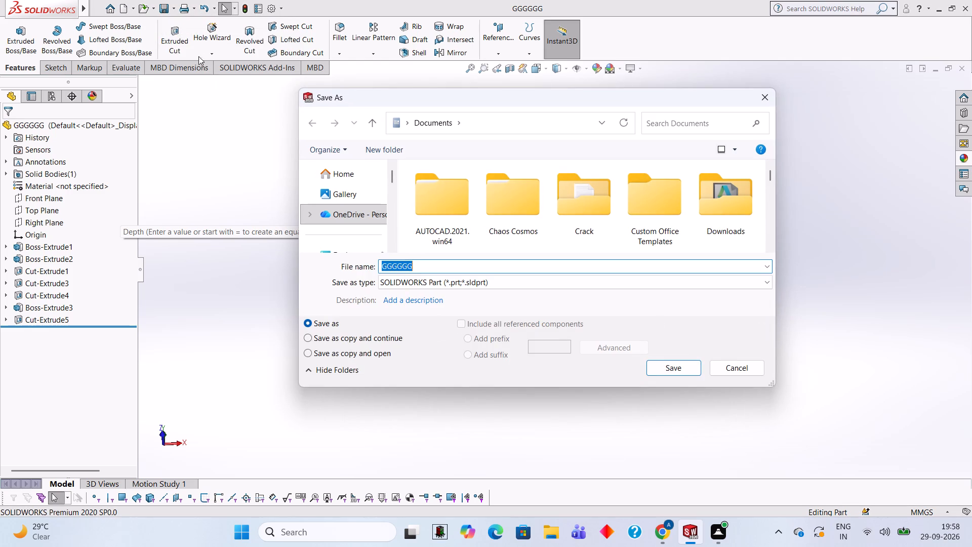
left_click(602, 294)
left_click(597, 285)
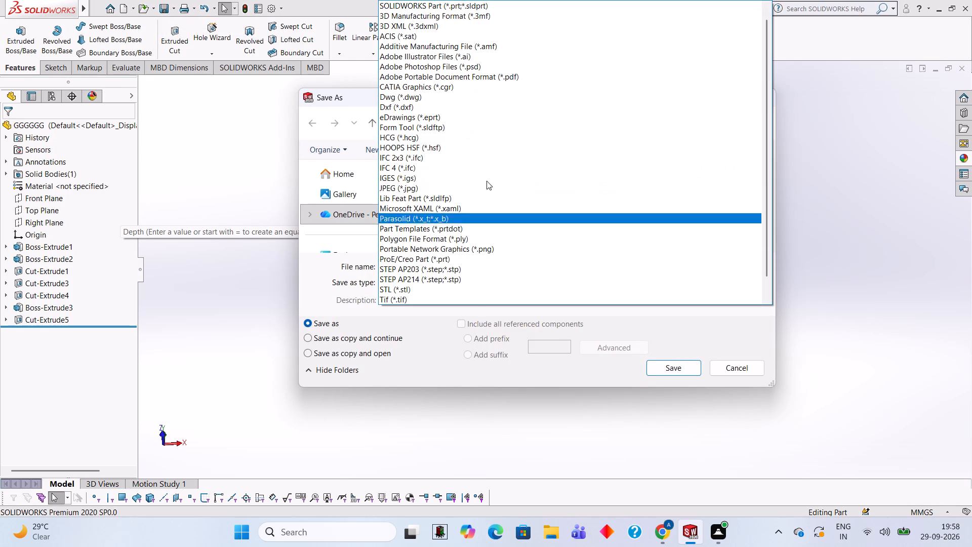
left_click(526, 79)
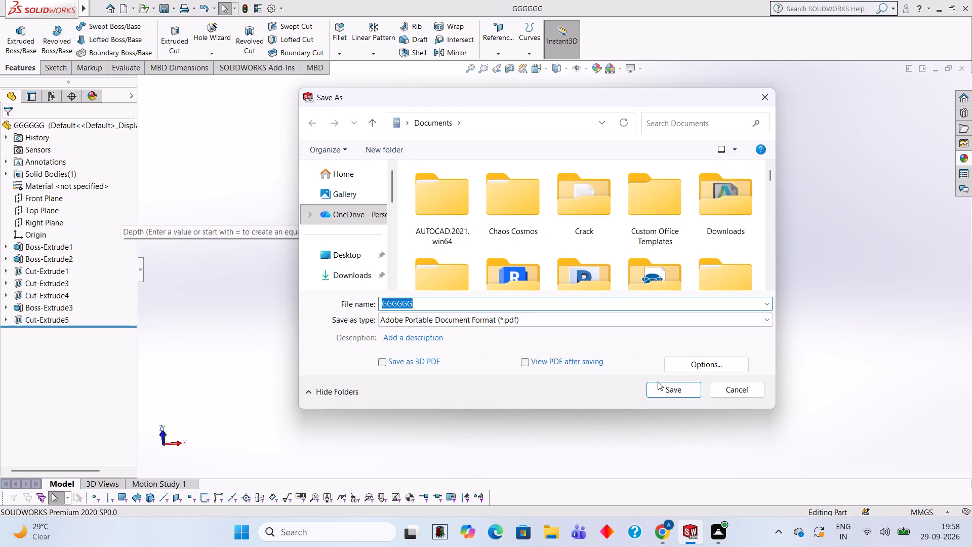
left_click(661, 386)
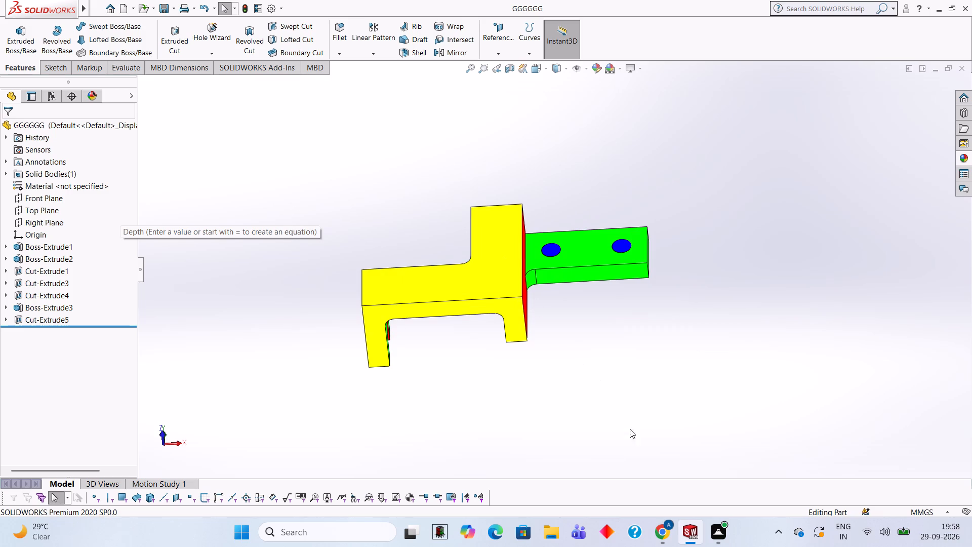